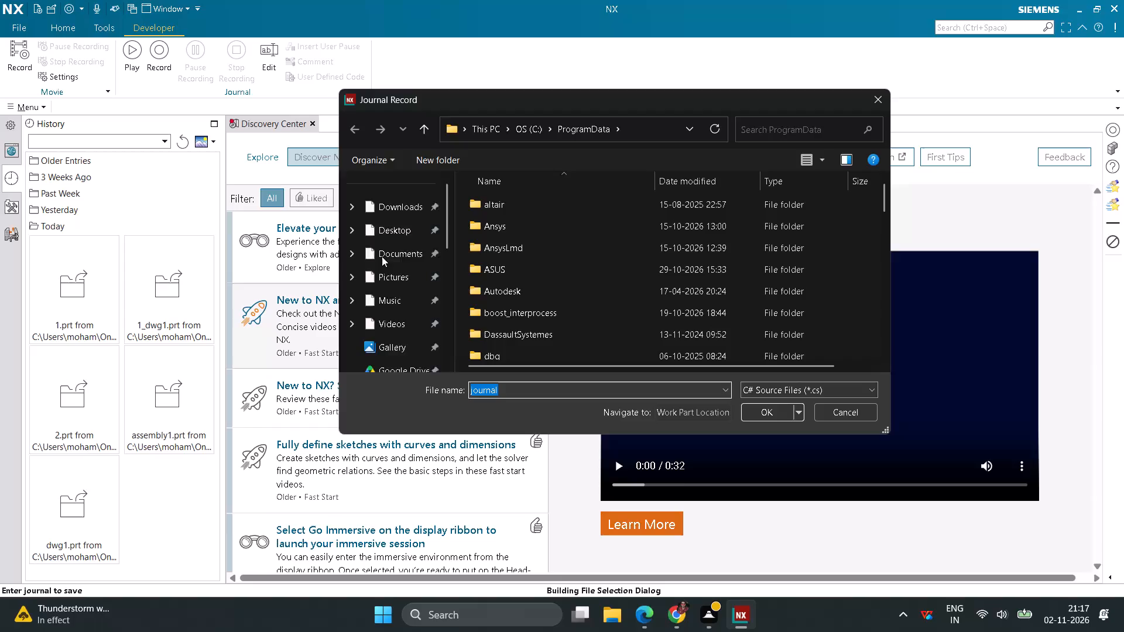
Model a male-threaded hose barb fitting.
Start the journal recording, saving it as the C# file journal in the Desktop's internship folder.
double_click(391, 297)
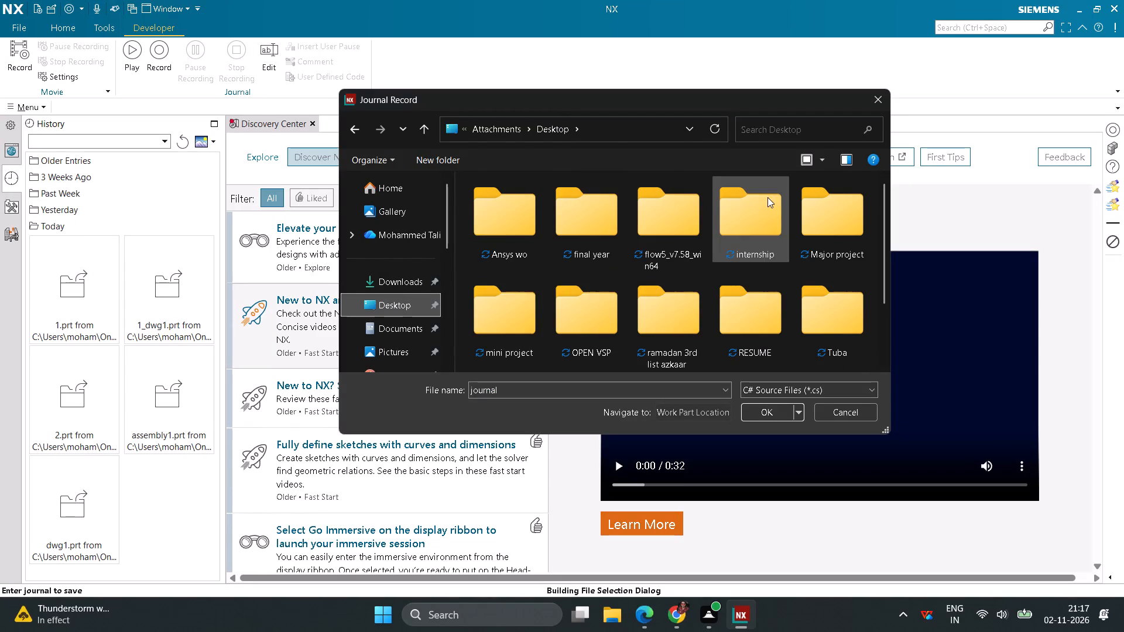
double_click(750, 212)
click(781, 413)
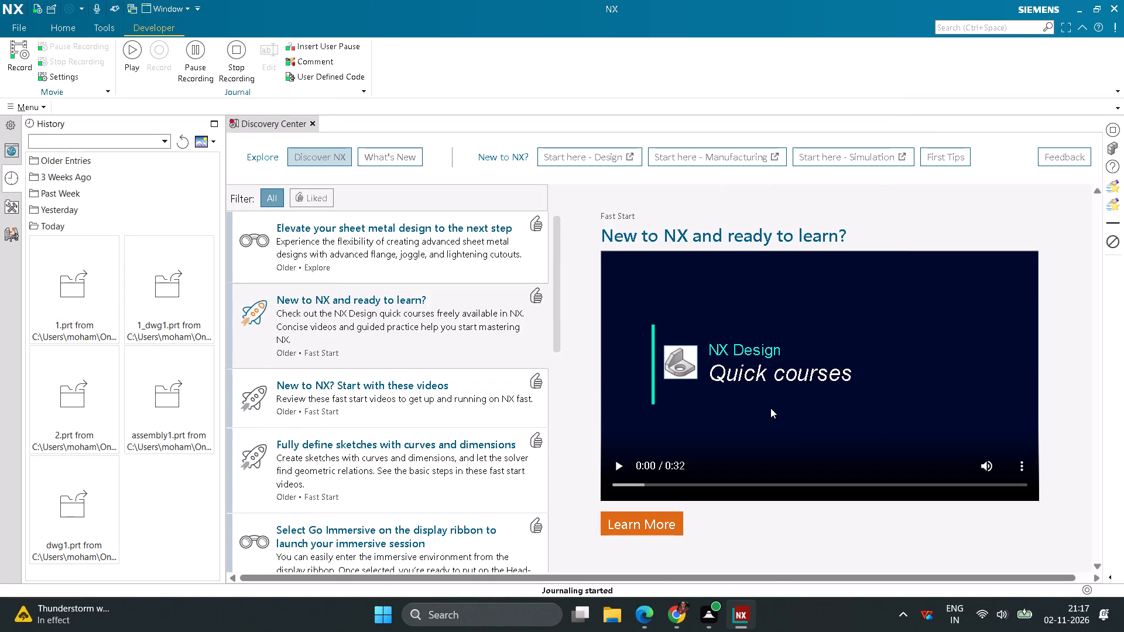
Create a new millimetre part from the Model template, named 1, in the Desktop's internship folder.
click(19, 27)
click(49, 49)
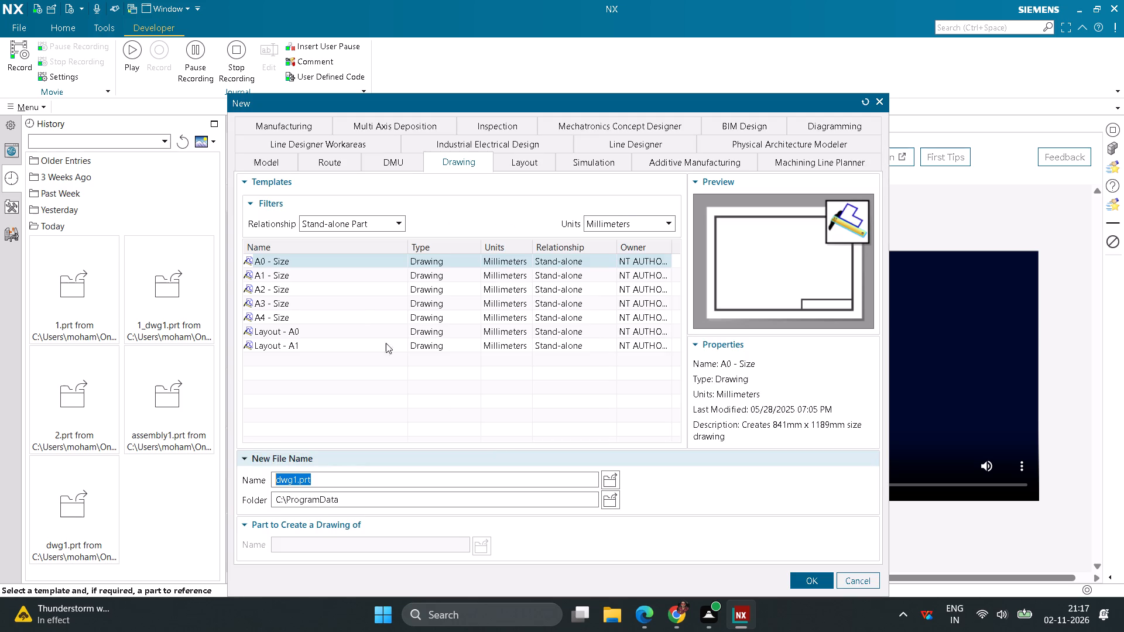
click(269, 164)
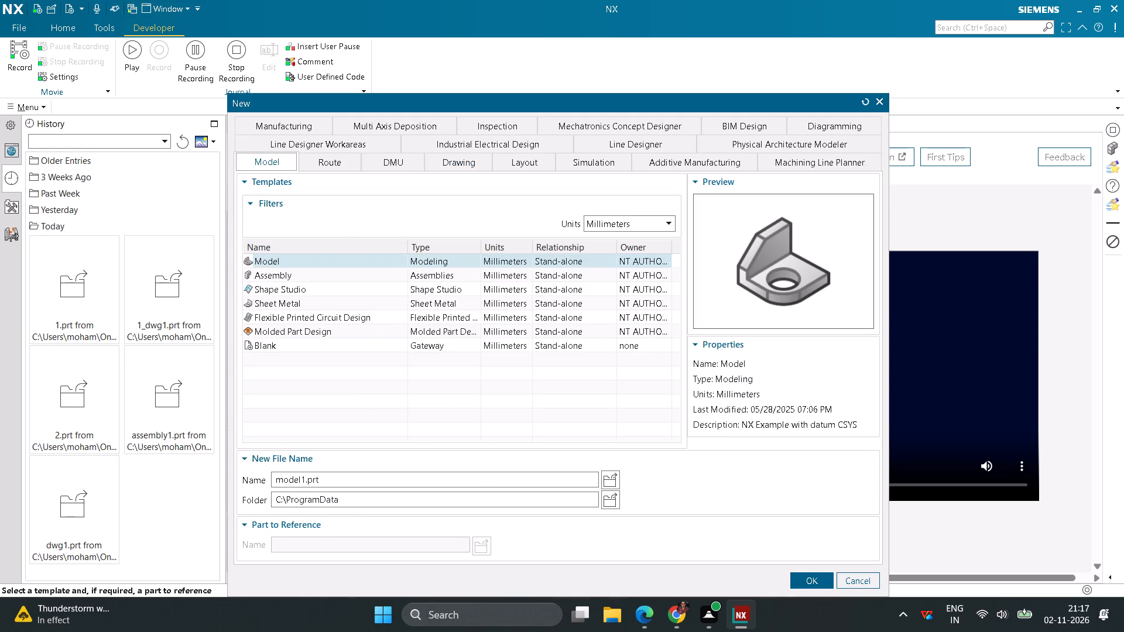
click(606, 501)
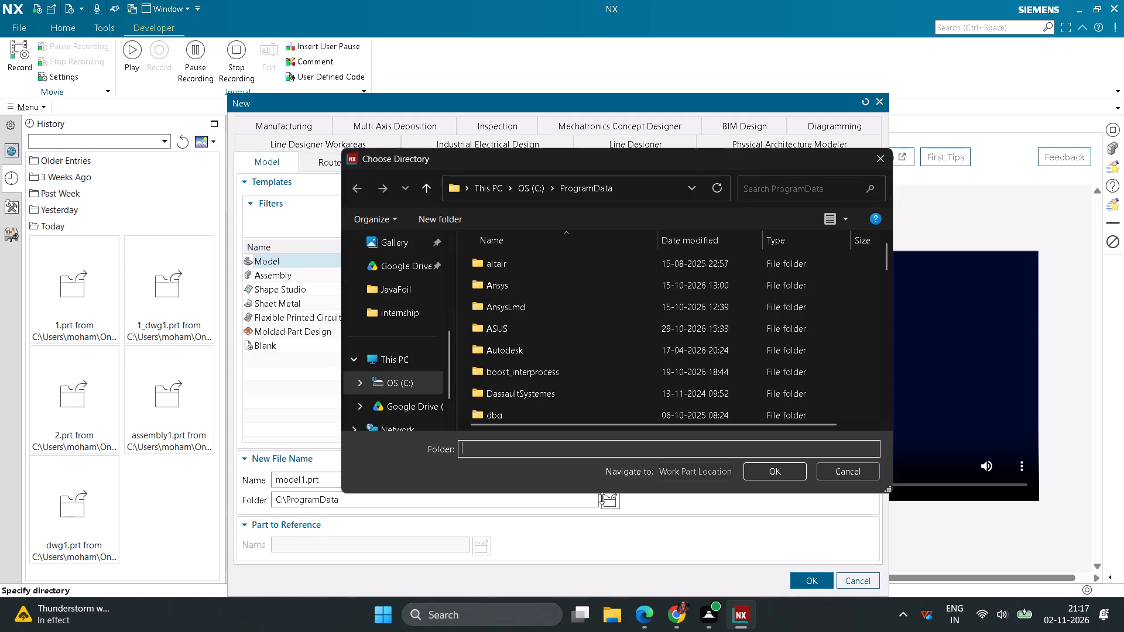
scroll(406, 301, up, 3)
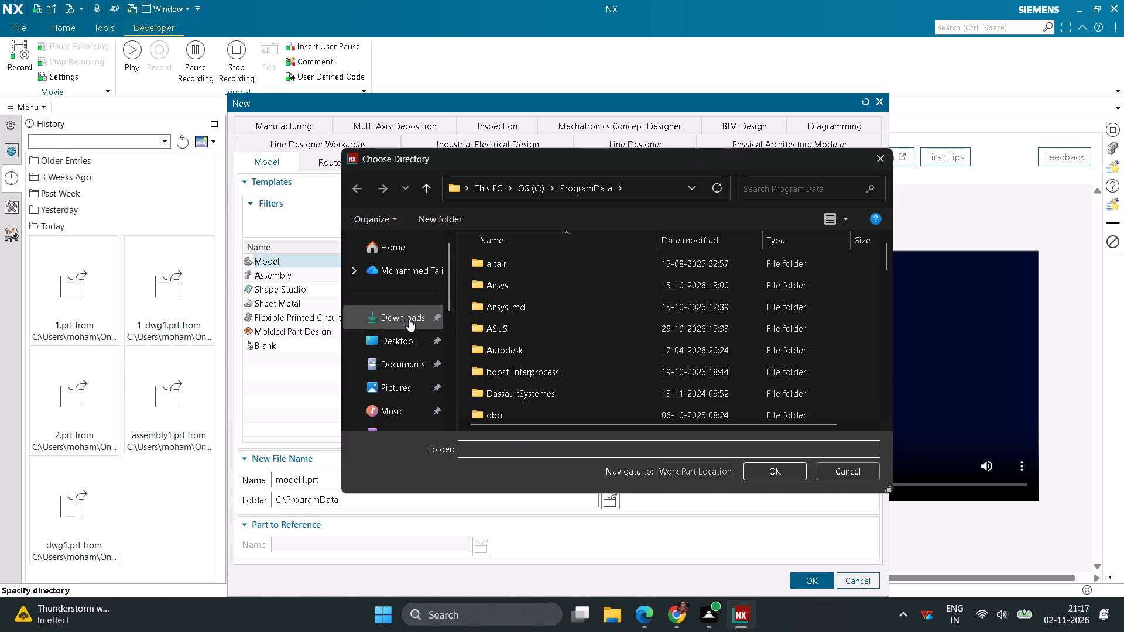
double_click(409, 319)
double_click(408, 345)
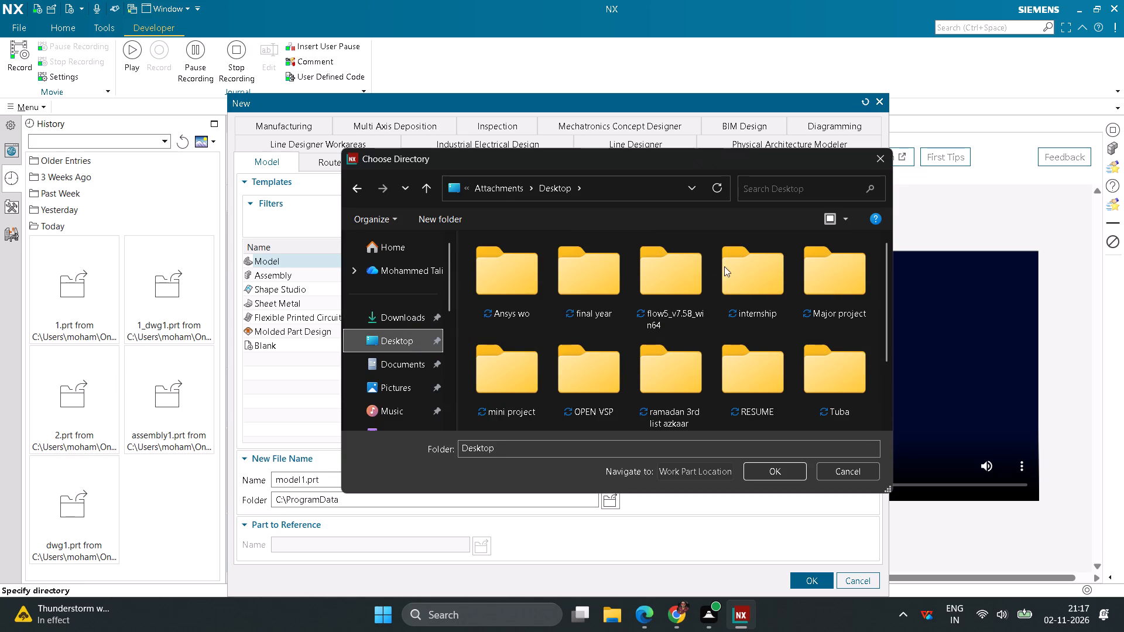
double_click(732, 274)
click(784, 475)
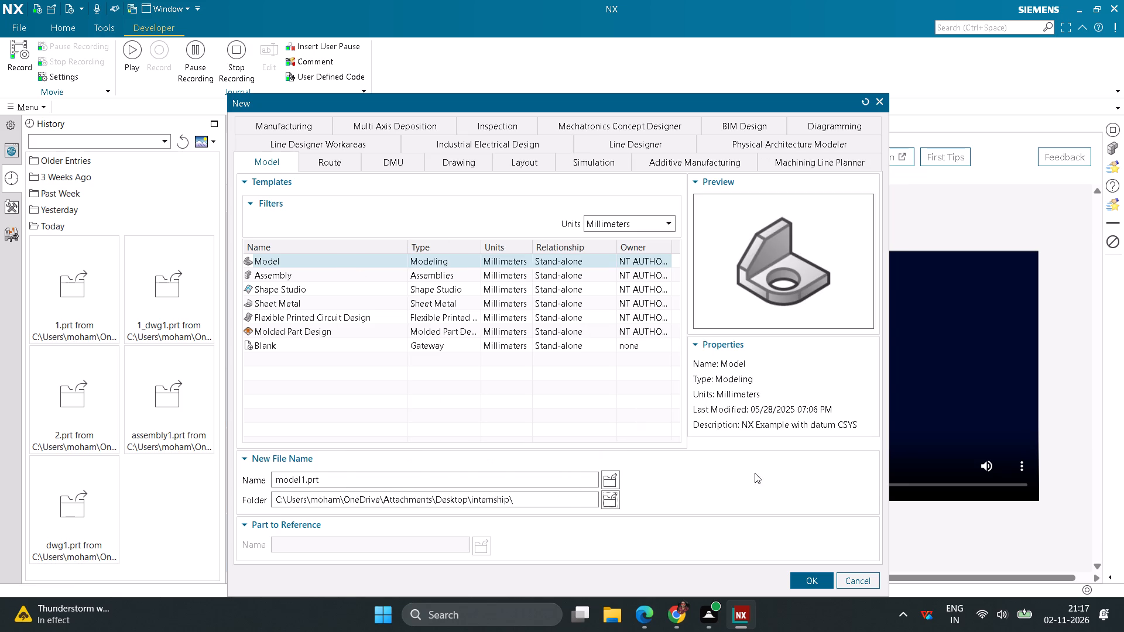
drag(345, 484, 187, 486)
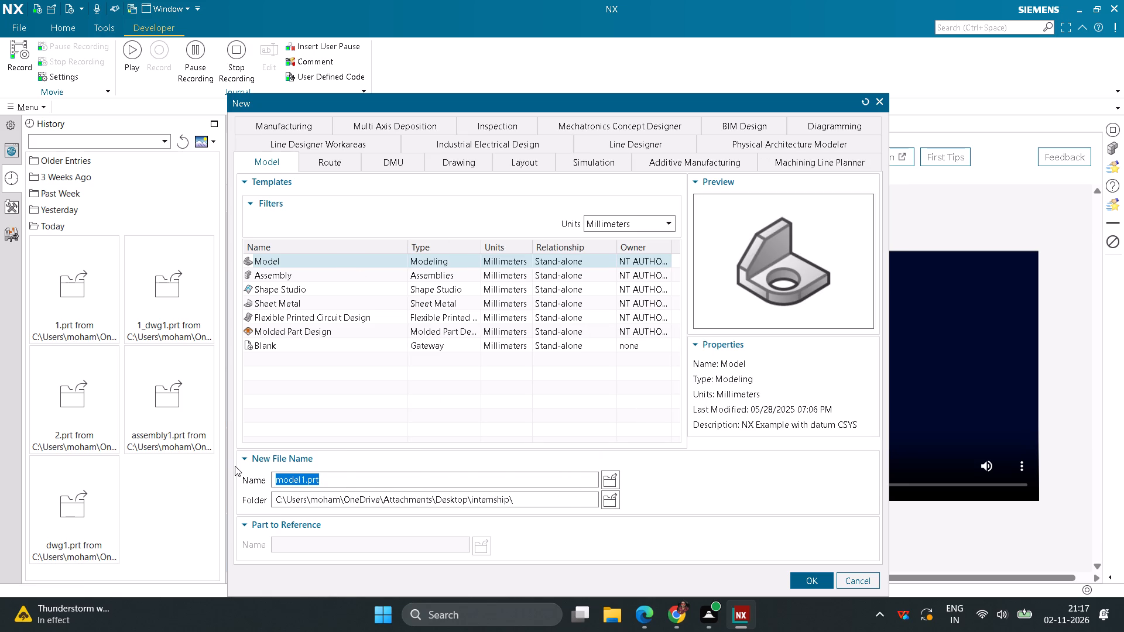
key(1)
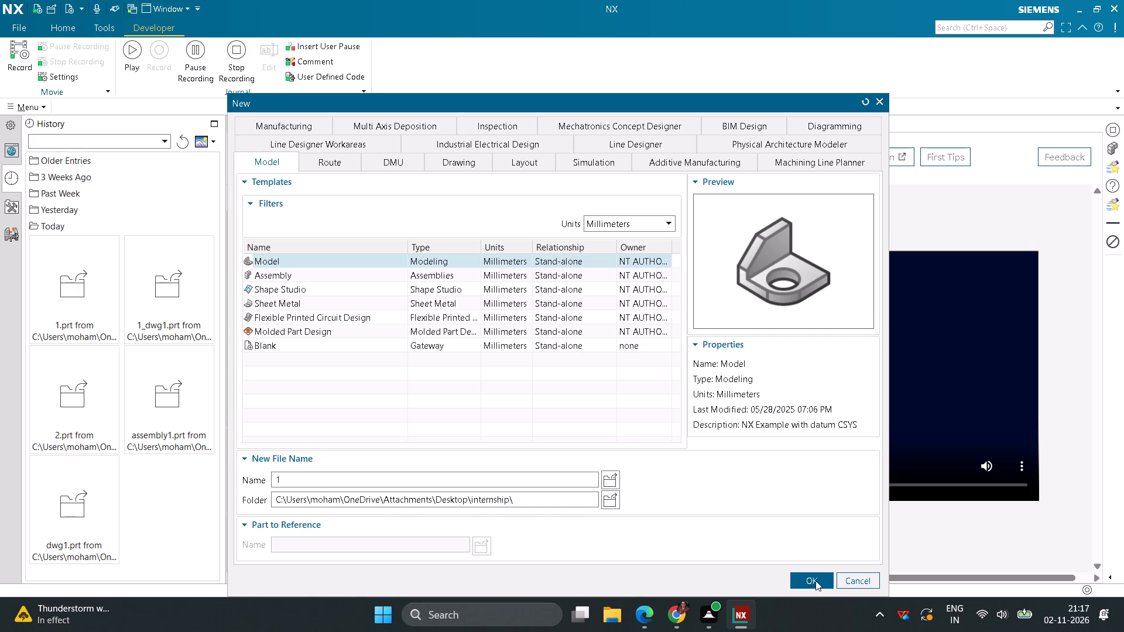
click(815, 581)
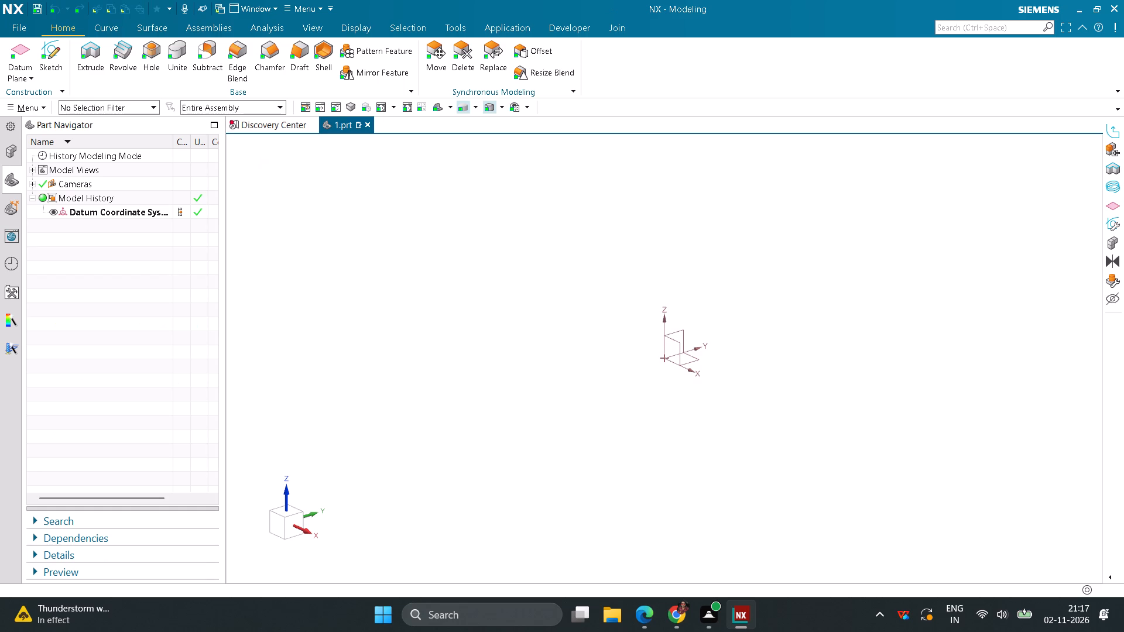
On the Right plane, sketch a six-sided polygon centred on the origin with about 220 mm side length and 0° rotation.
click(63, 68)
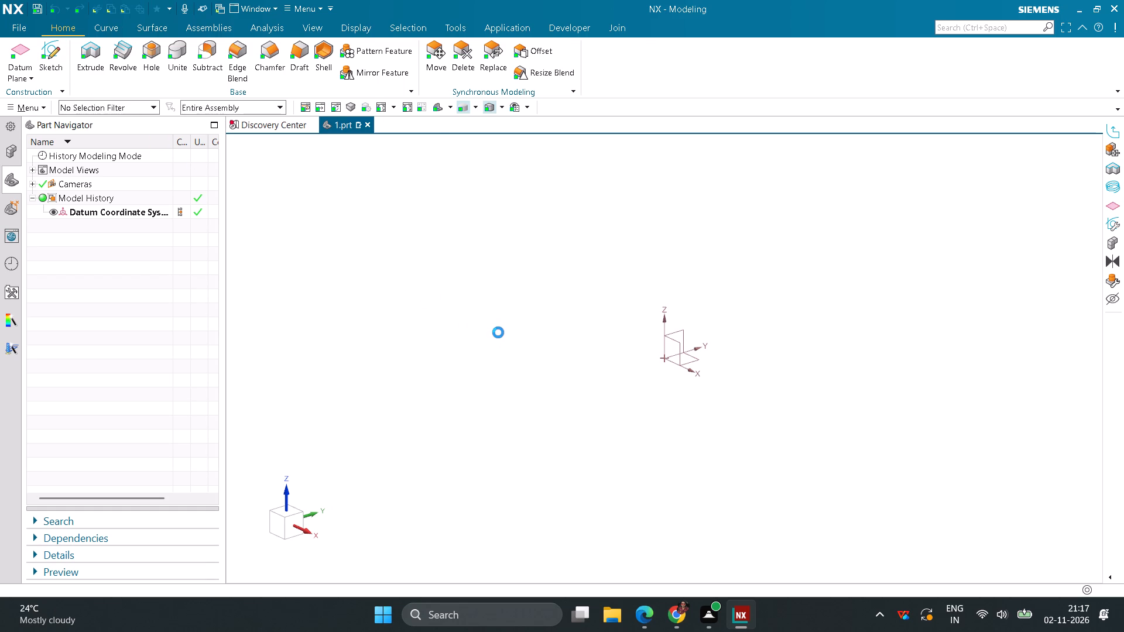
click(571, 286)
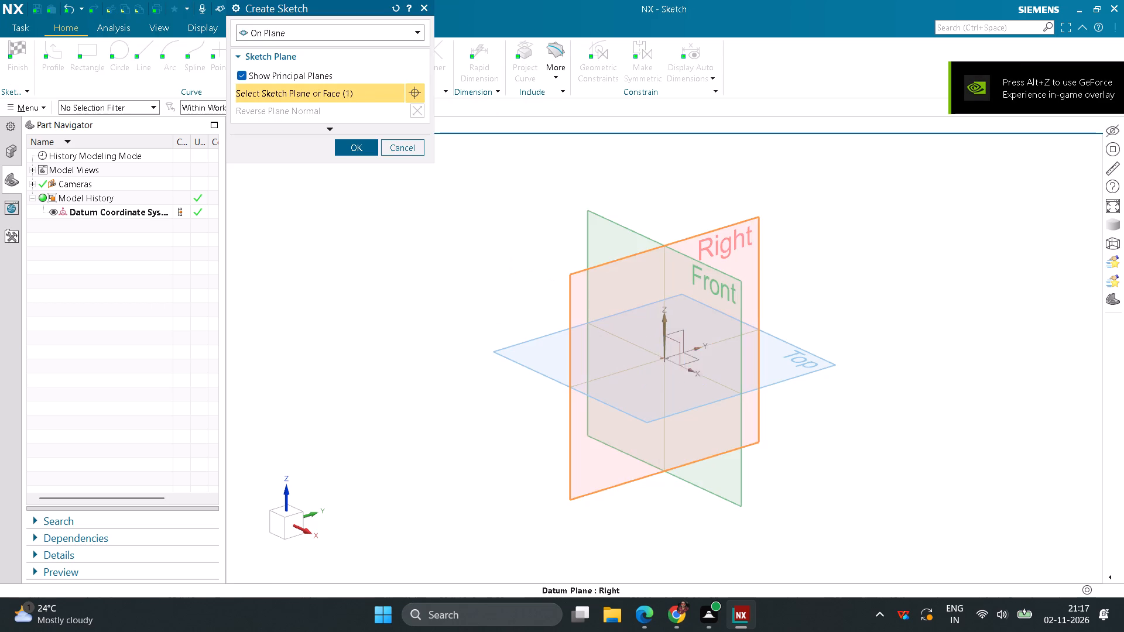
click(353, 152)
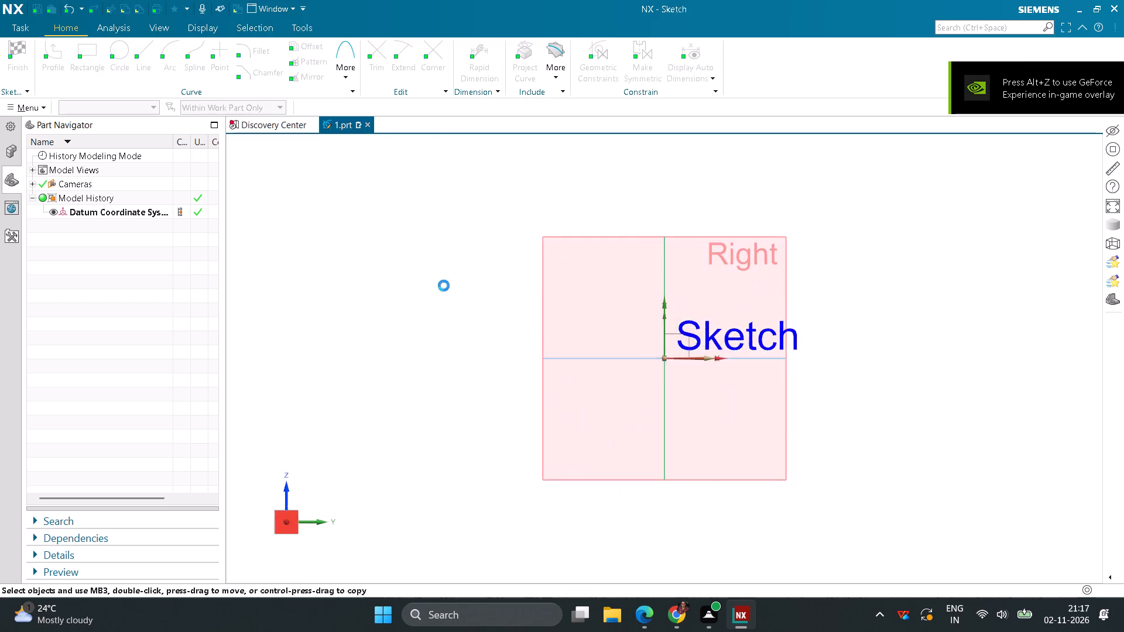
click(343, 78)
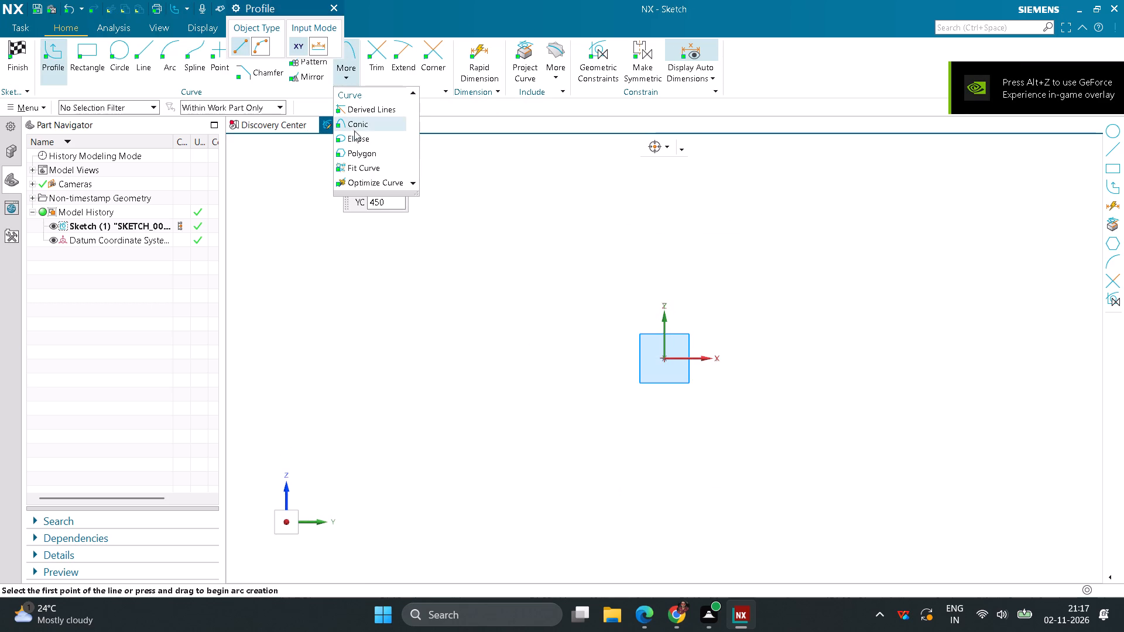
click(365, 147)
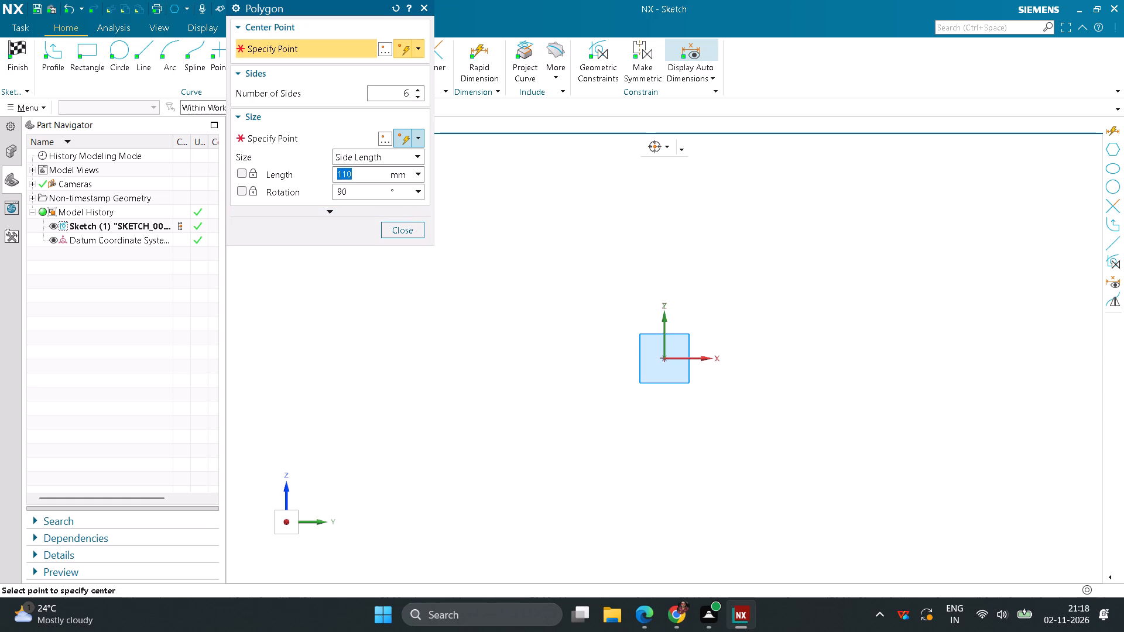
click(665, 360)
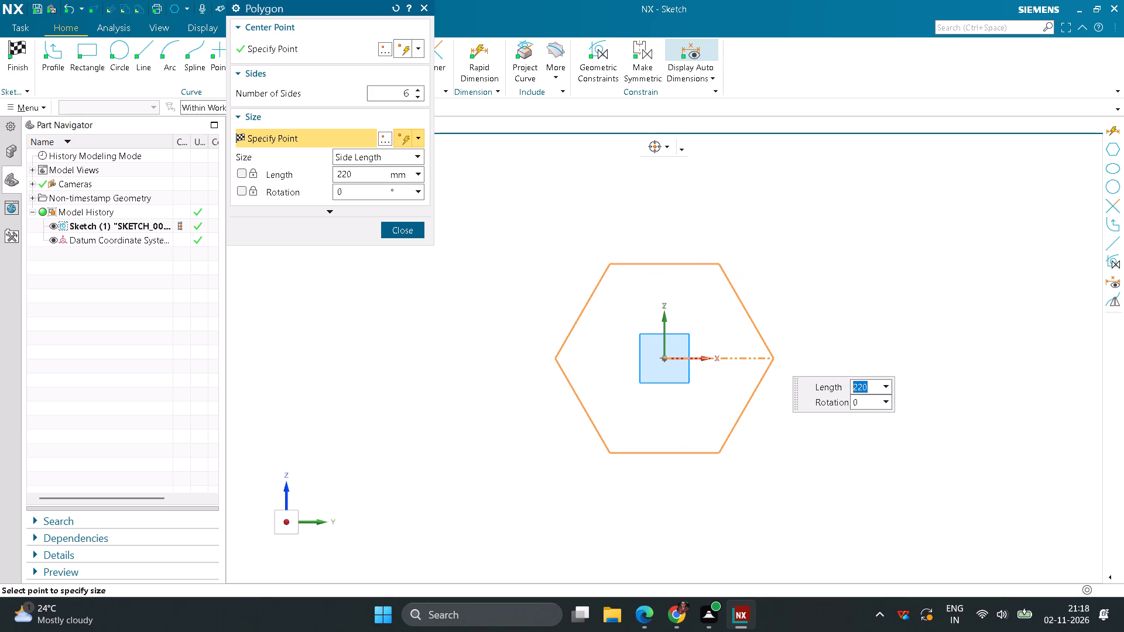
click(773, 357)
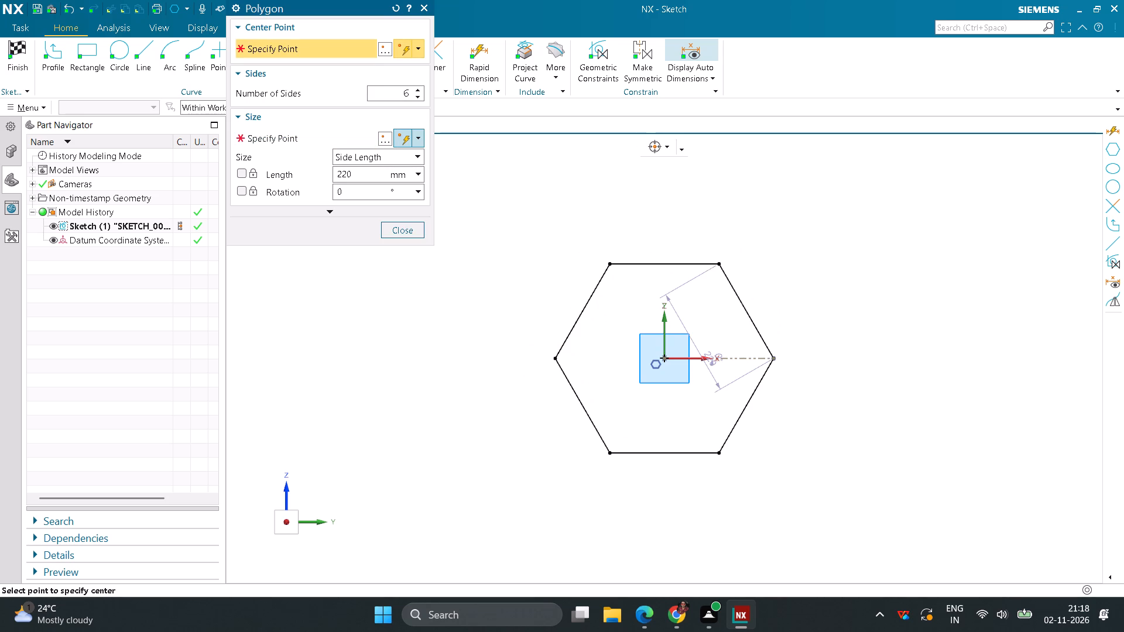
Dimension the hexagon across two opposite parallel sides as 24 mm and finish the sketch.
click(491, 70)
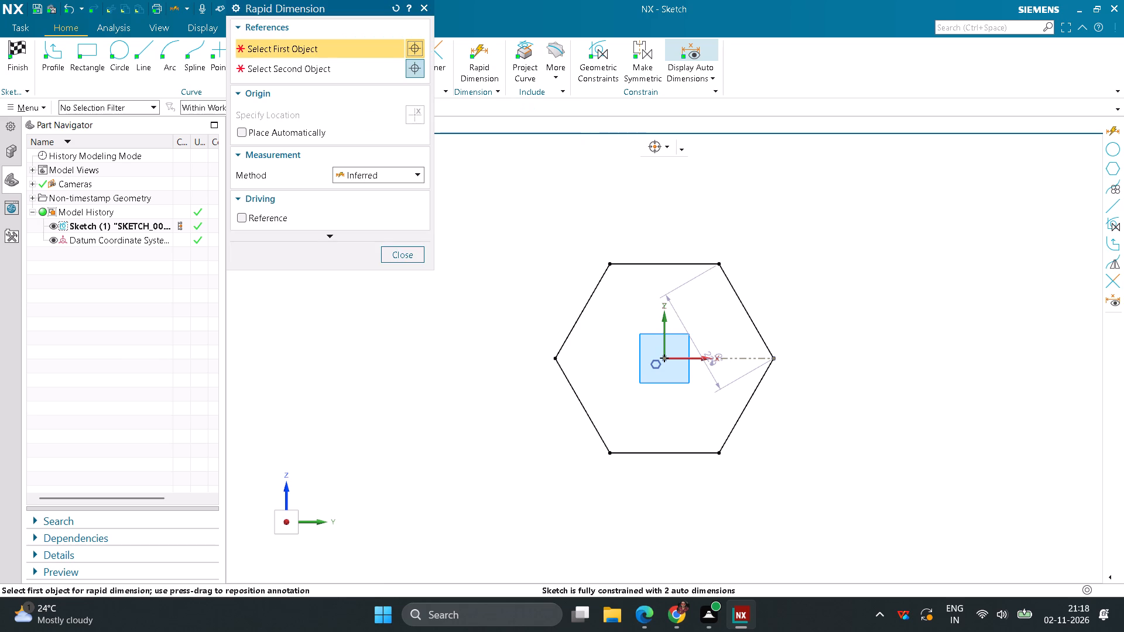
click(573, 389)
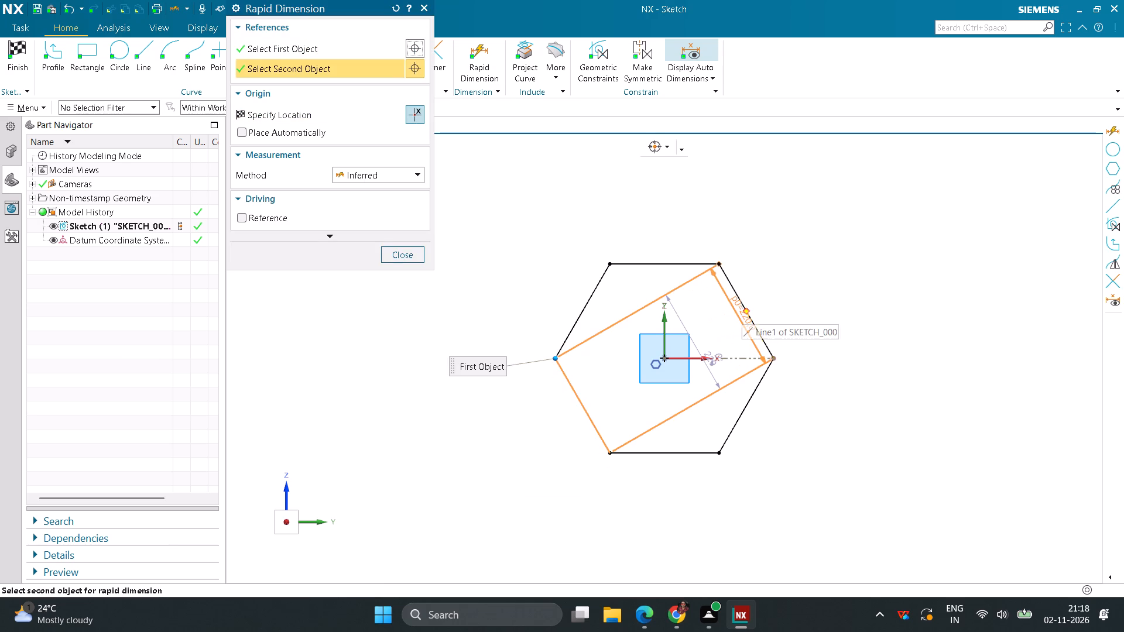
click(742, 304)
click(591, 227)
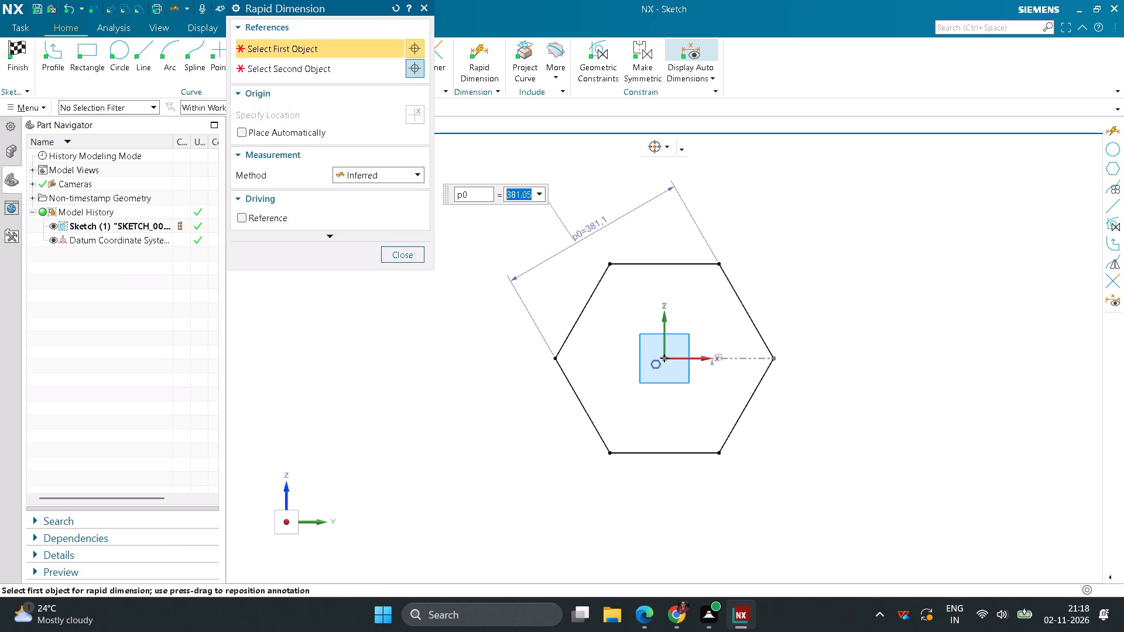
text(24)
key(Return)
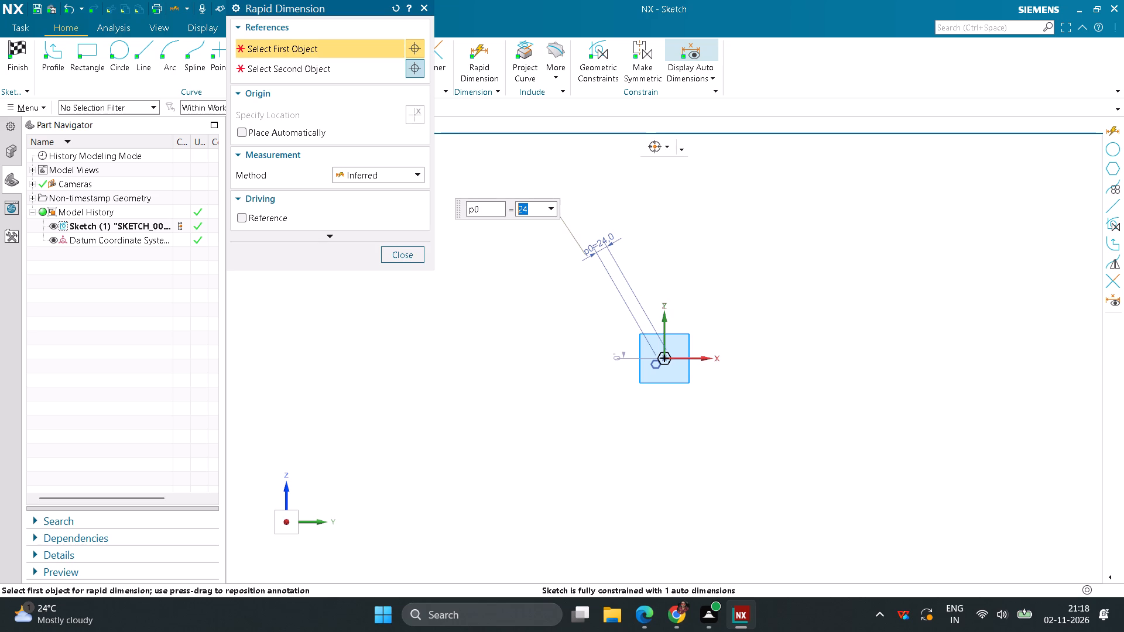
click(407, 250)
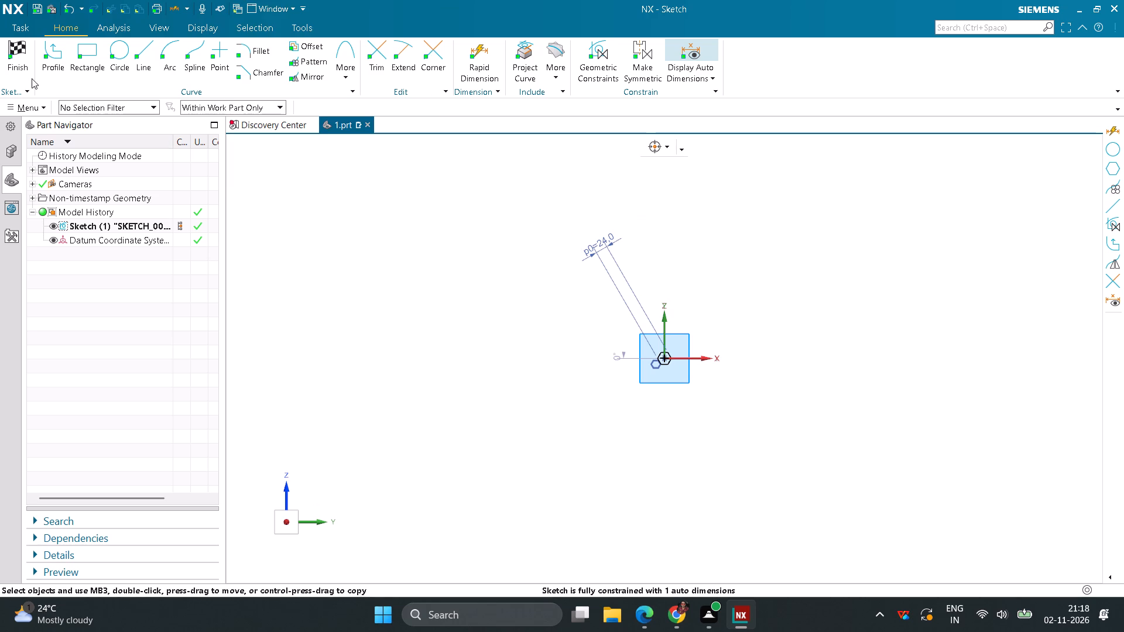
click(26, 61)
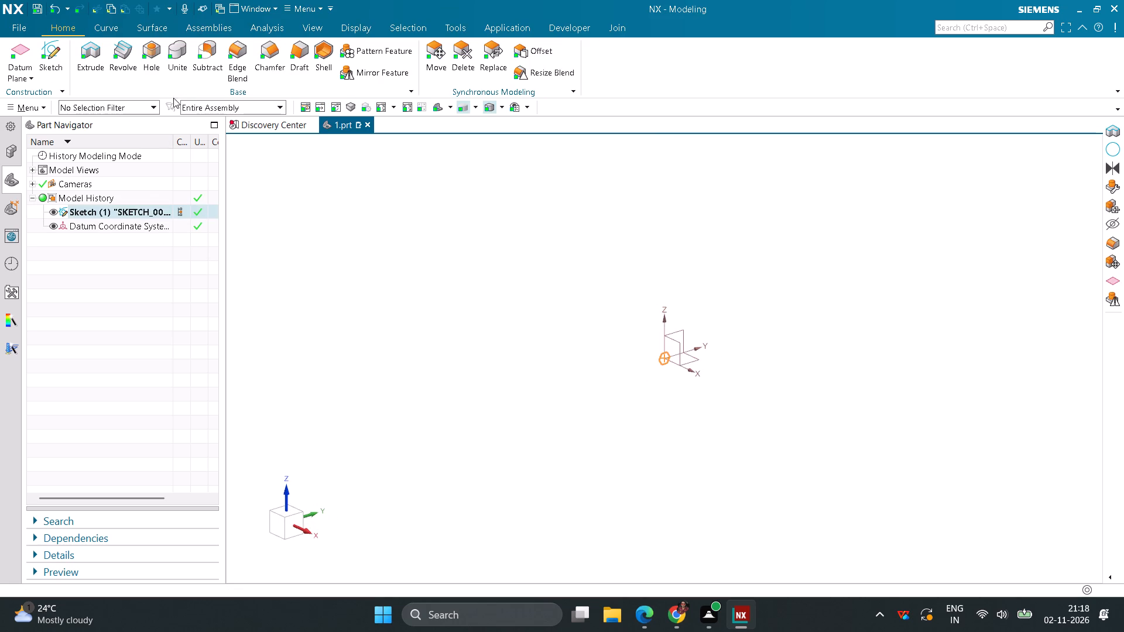
Extrude the hexagon sketch as a solid with a symmetric width of 10 mm.
click(97, 56)
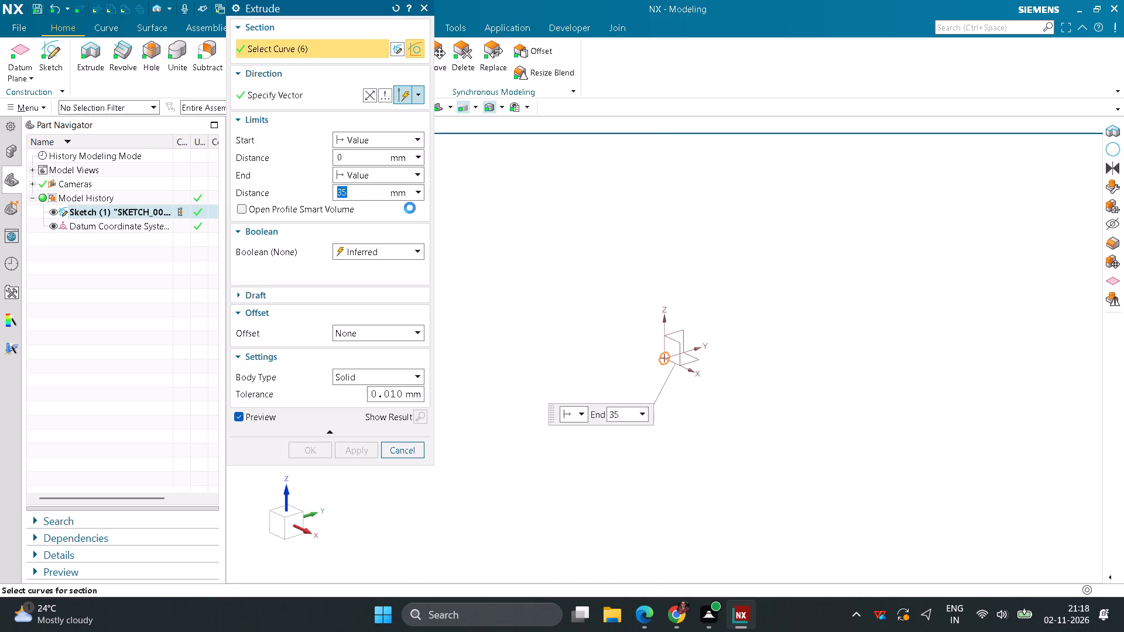
click(417, 179)
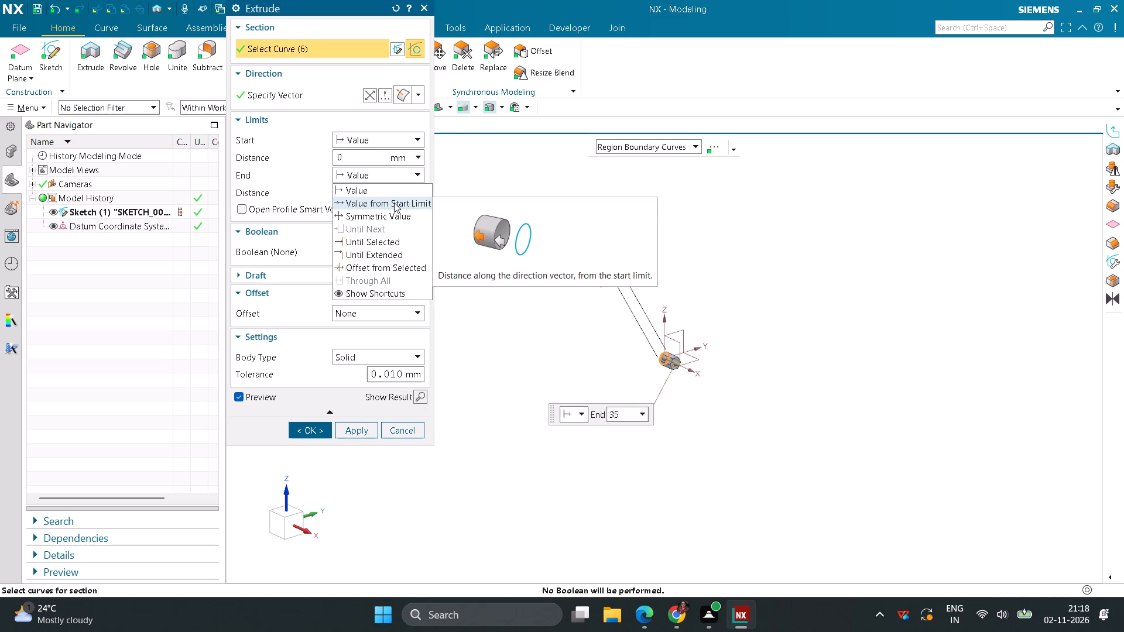
click(381, 218)
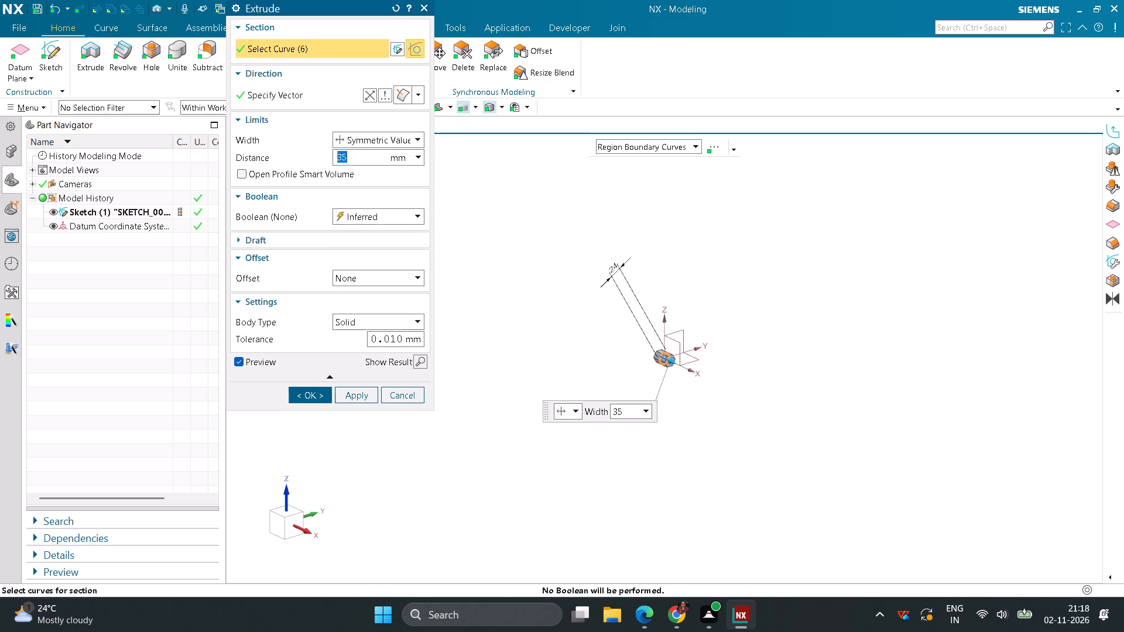
text(10)
key(Return)
click(311, 394)
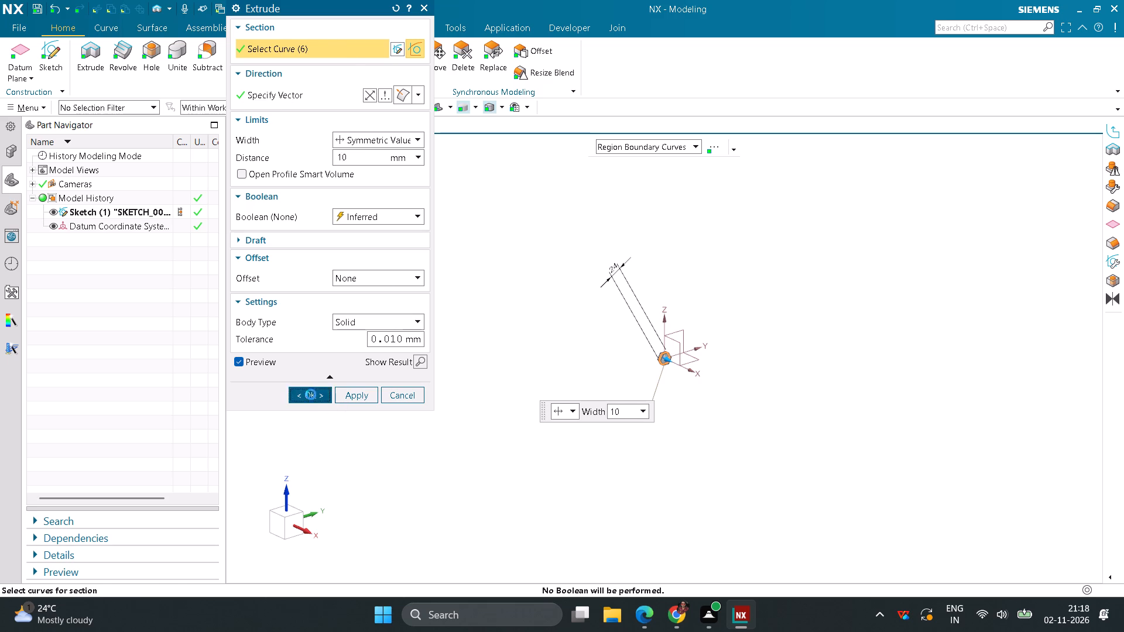
Start a new sketch on the Top plane through the hexagonal body.
scroll(710, 405, up, 6)
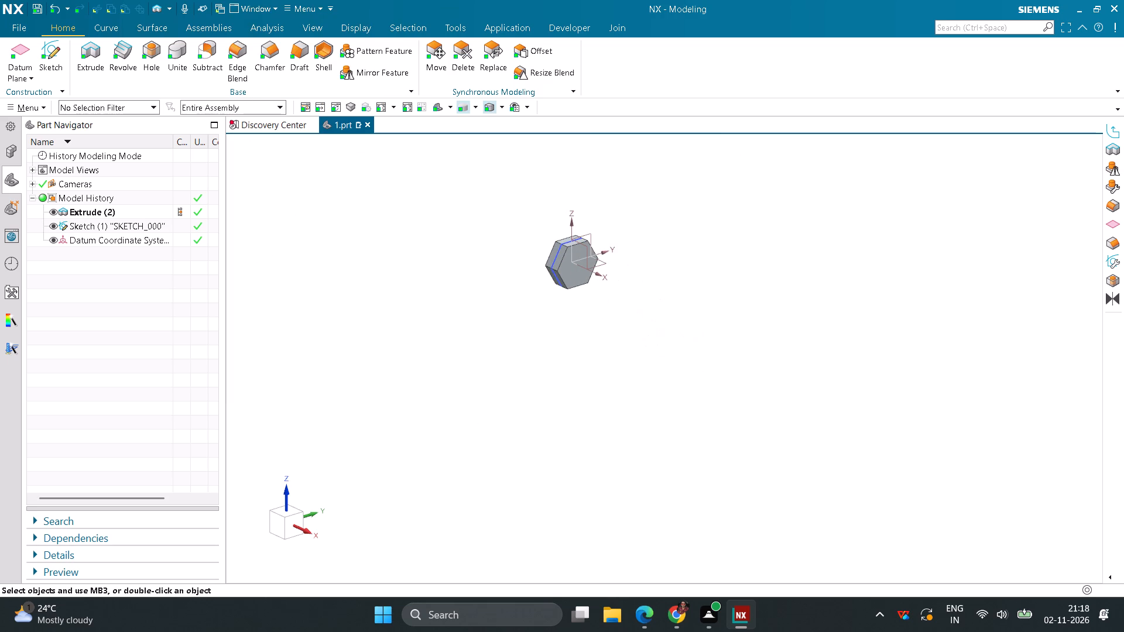
middle_drag(630, 374, 614, 329)
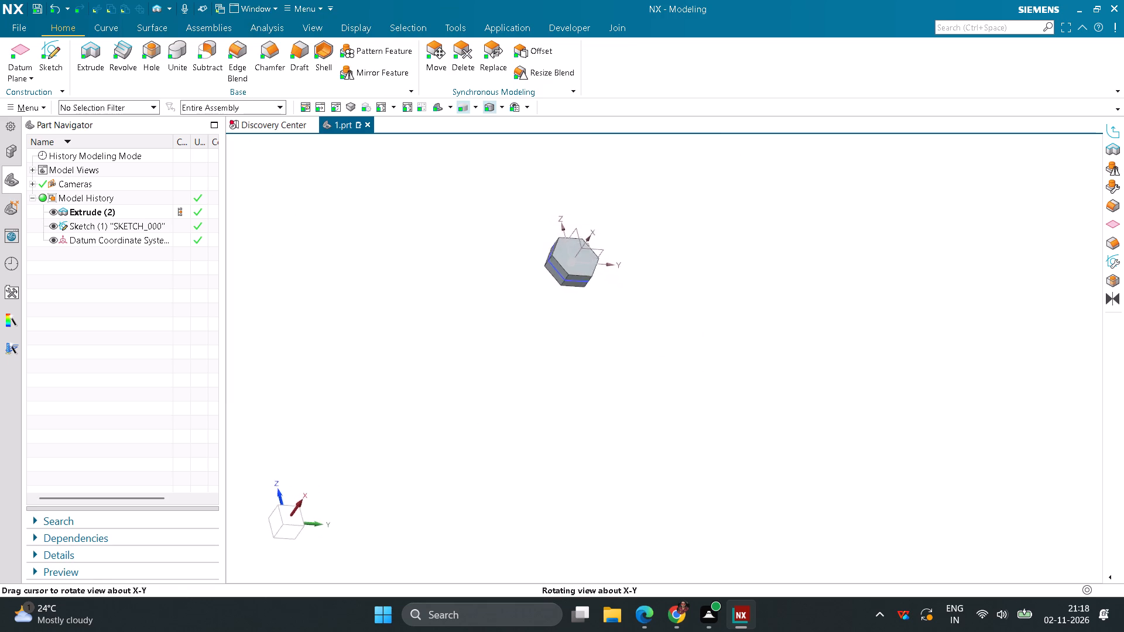
middle_drag(614, 329, 596, 317)
click(59, 54)
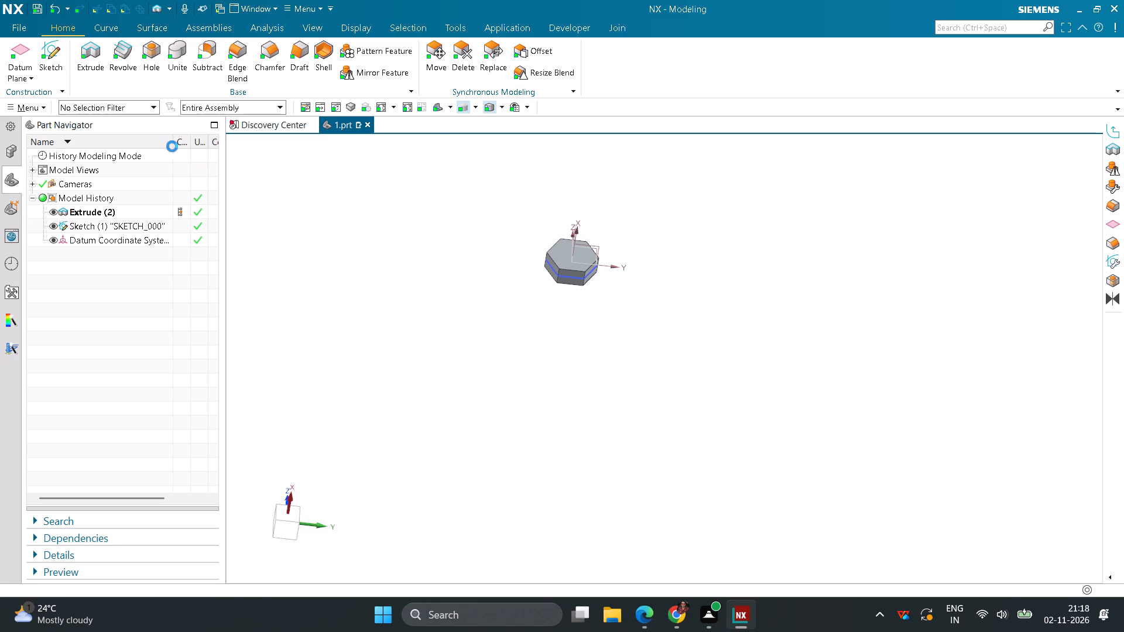
middle_drag(570, 325, 591, 320)
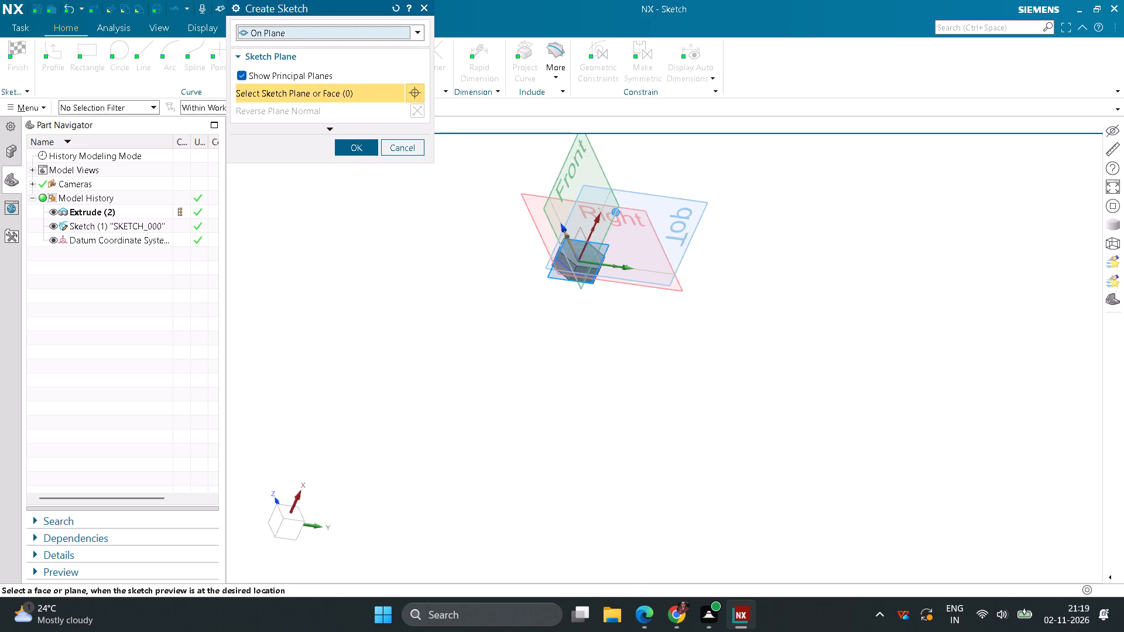
click(698, 214)
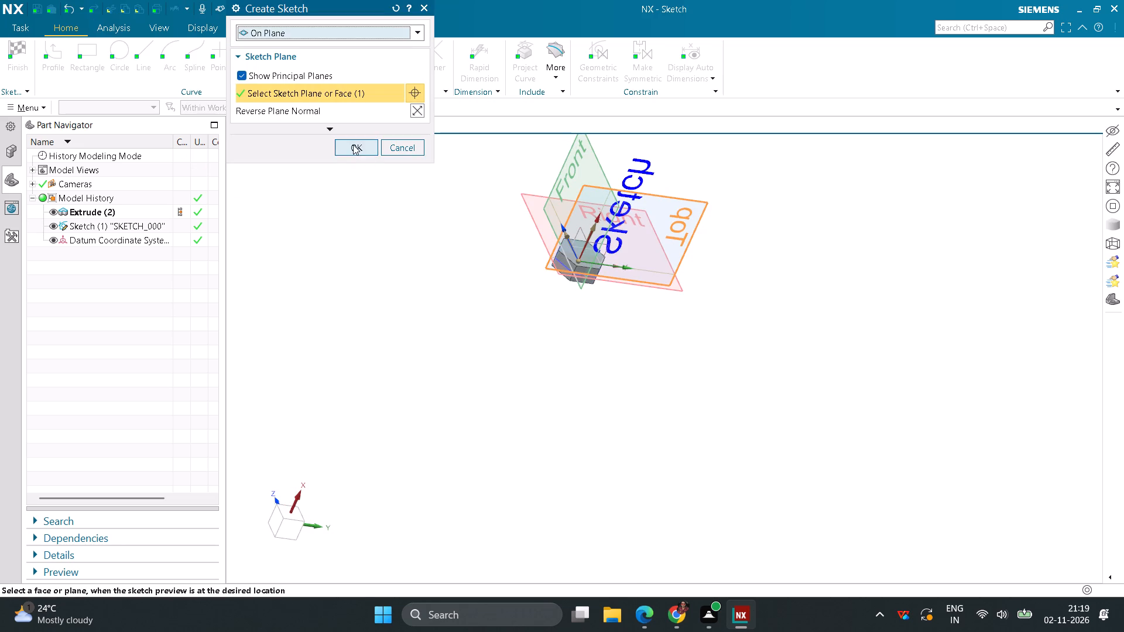
click(353, 145)
Sketch a slanted line about 16 mm long at about 138° to the X axis, cutting across the body's corner on the +X, +Y side.
middle_drag(714, 408, 691, 384)
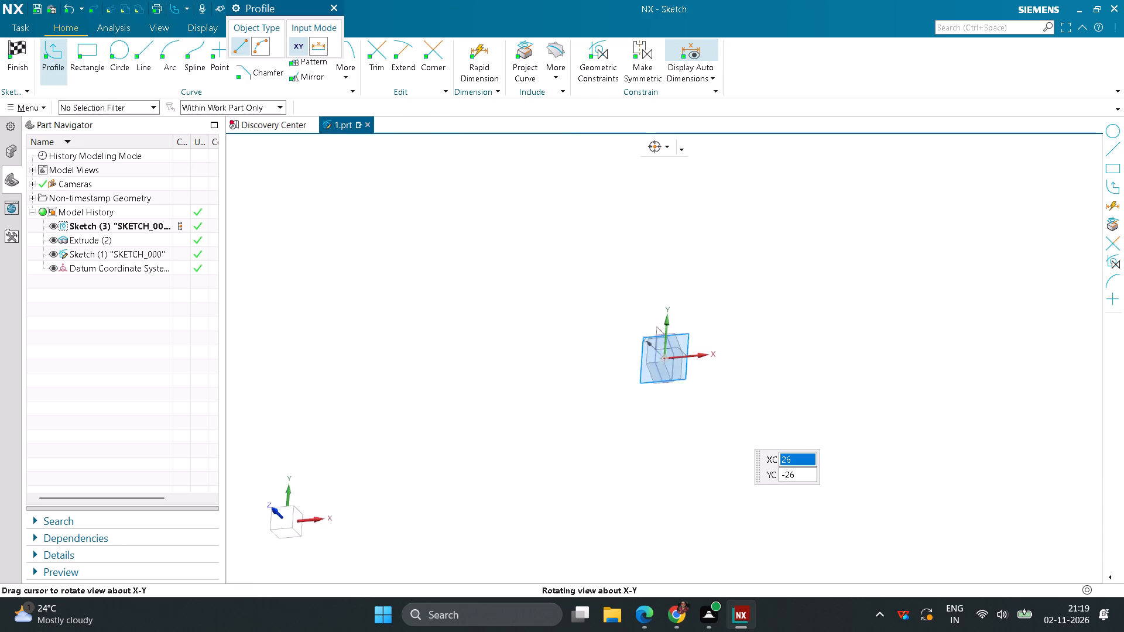
middle_drag(691, 384, 623, 321)
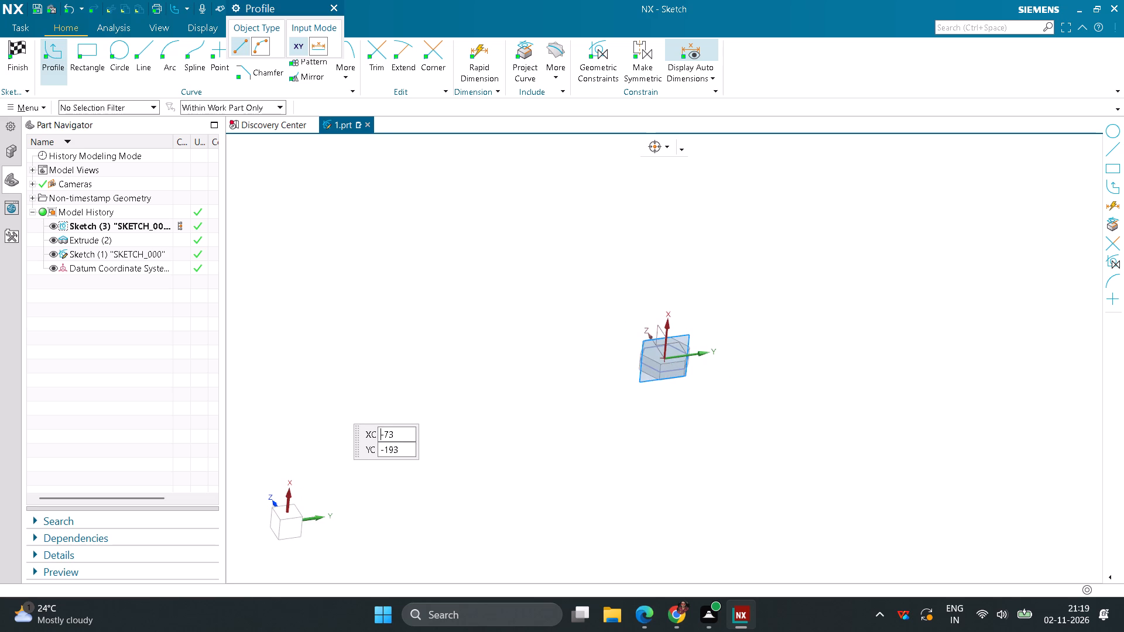
drag(299, 525, 310, 523)
scroll(667, 355, up, 3)
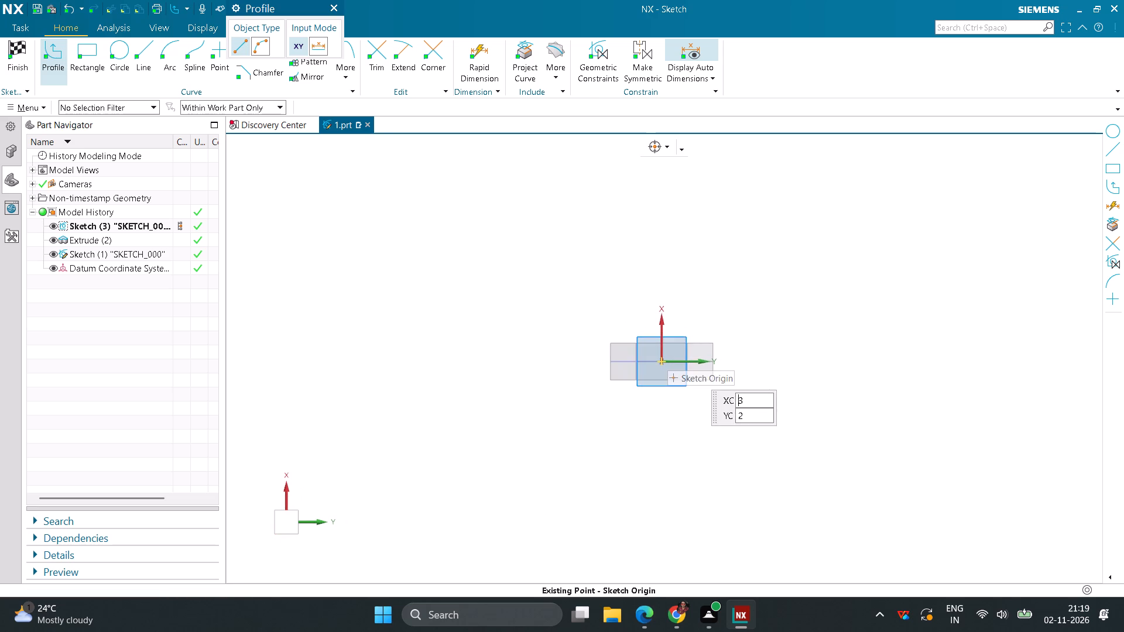
scroll(685, 328, up, 5)
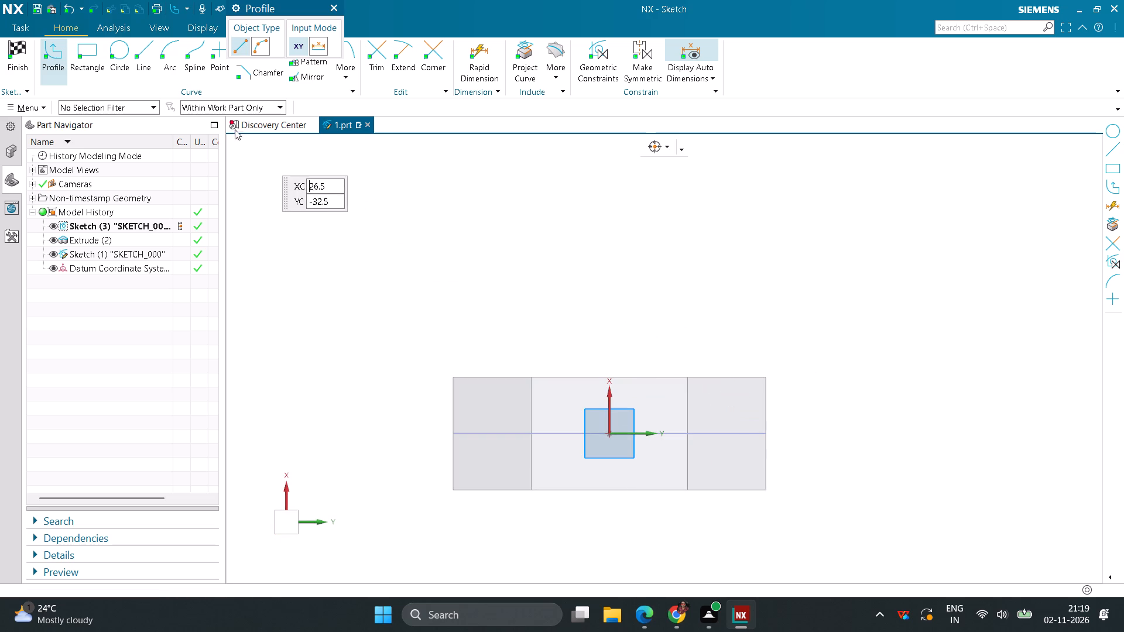
click(145, 50)
click(703, 339)
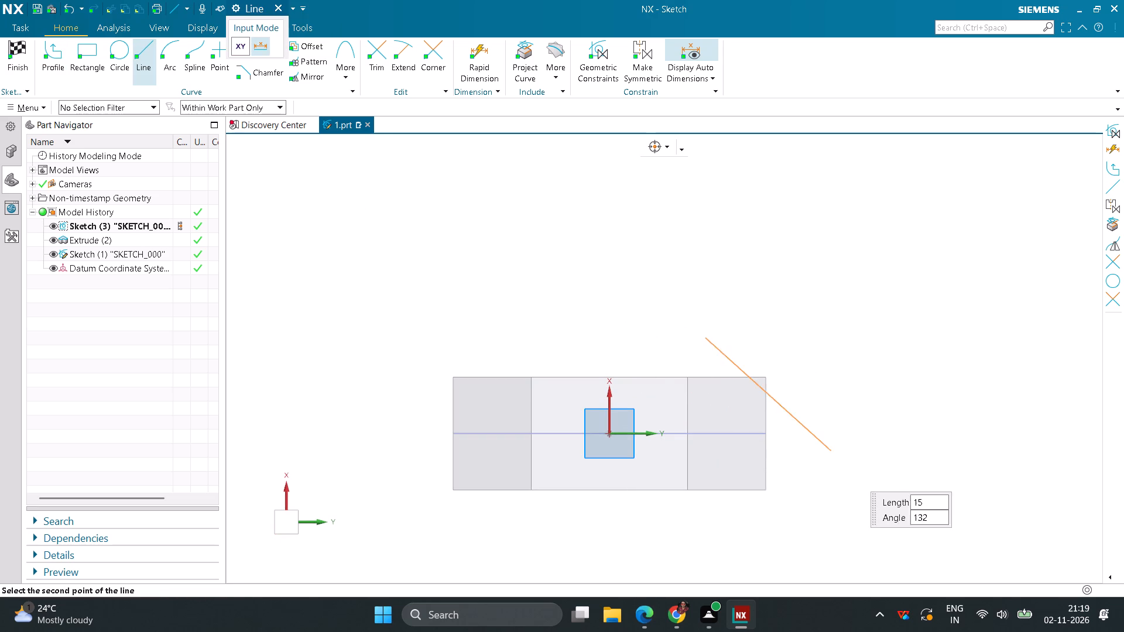
click(825, 469)
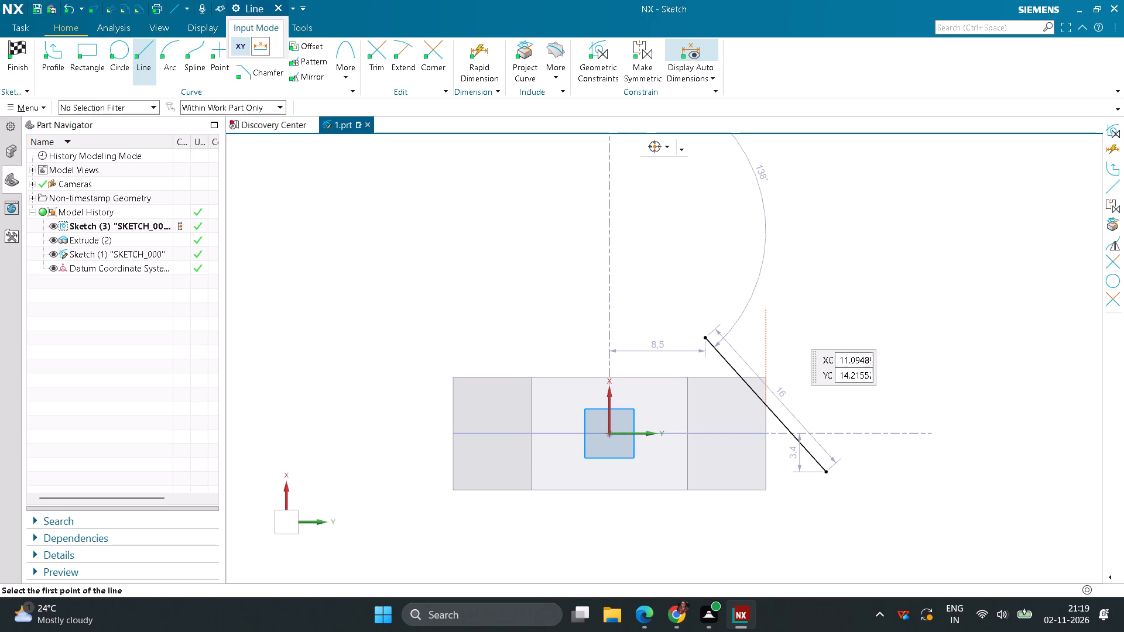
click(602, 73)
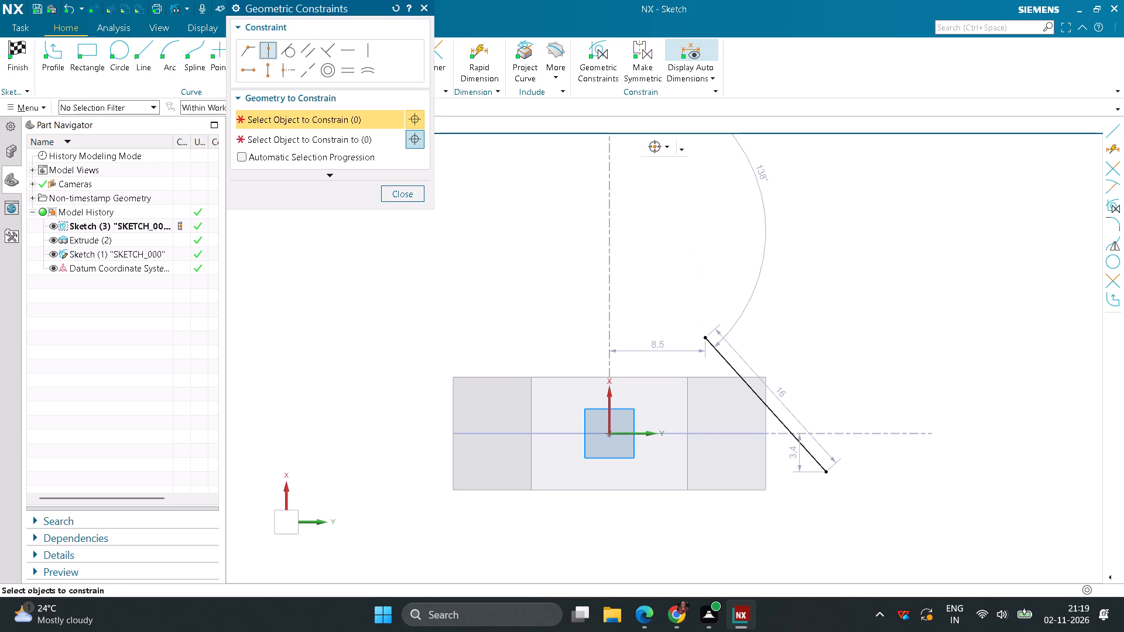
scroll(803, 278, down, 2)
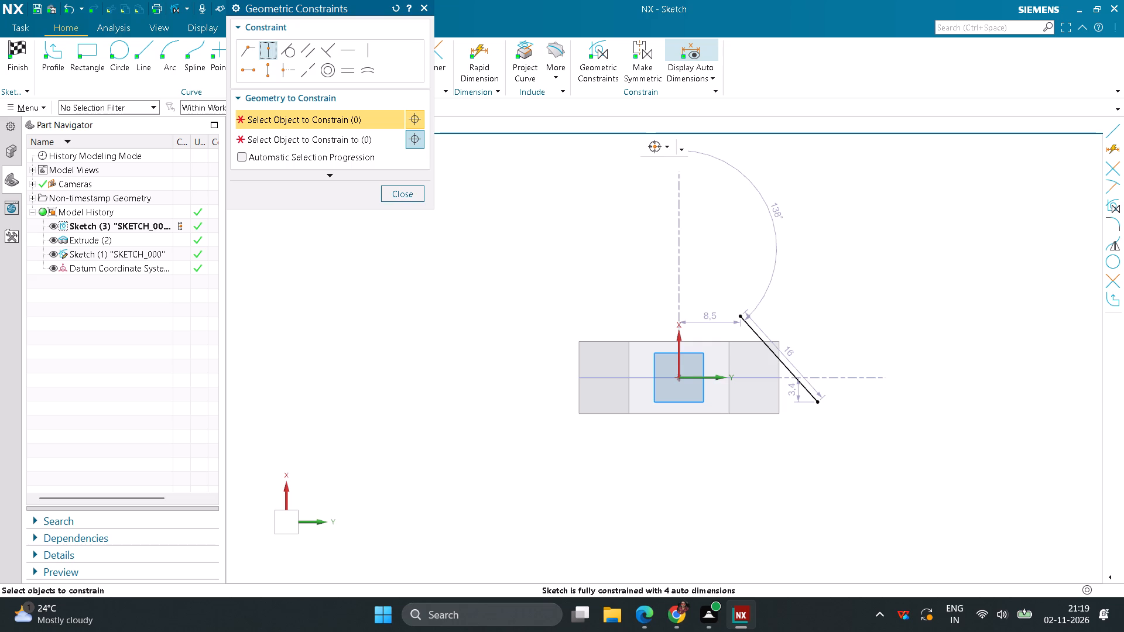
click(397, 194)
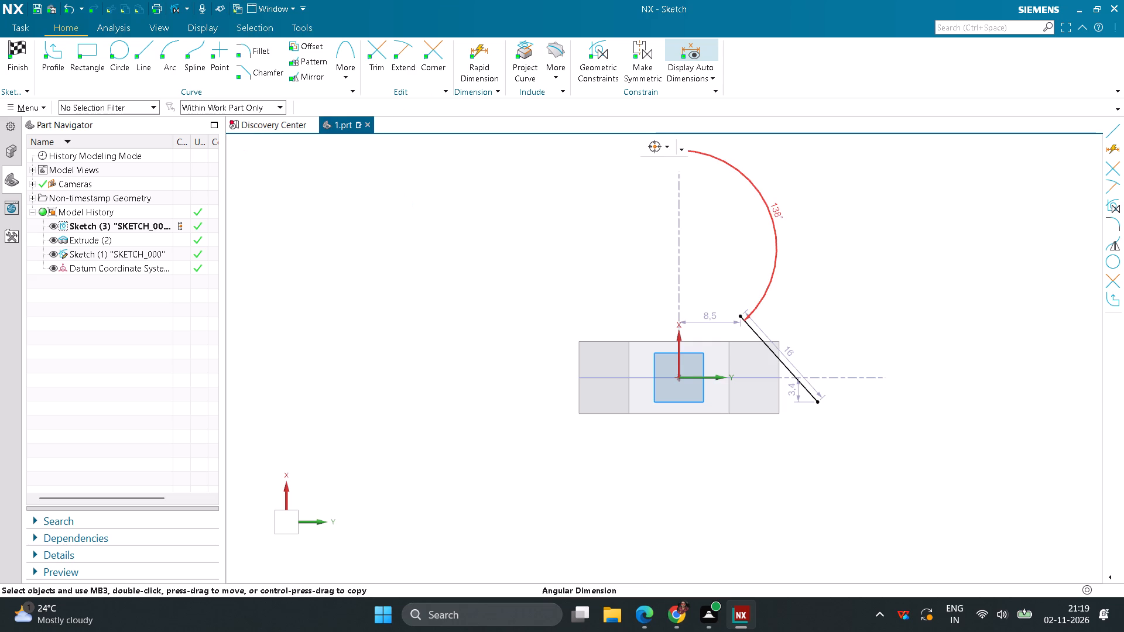
Set the angle between the slanted line and the X axis to 90+45 (135°).
double_click(782, 213)
text(90+45)
key(Return)
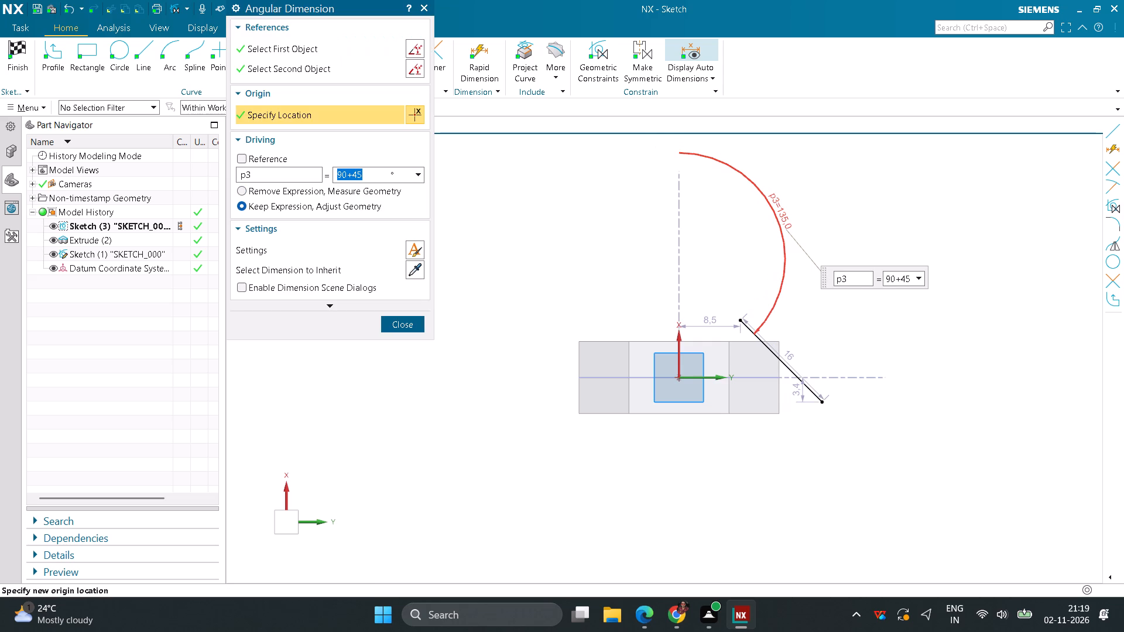
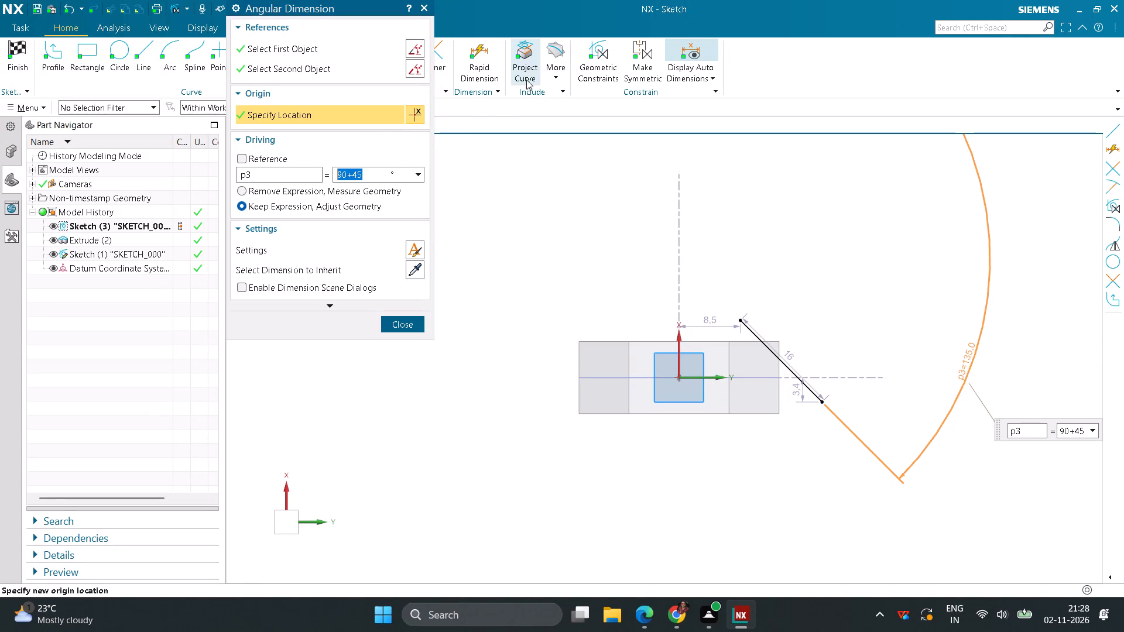
Constrain the slanted line's upper endpoint to lie on the body's +X edge with a Point on Curve constraint.
click(593, 46)
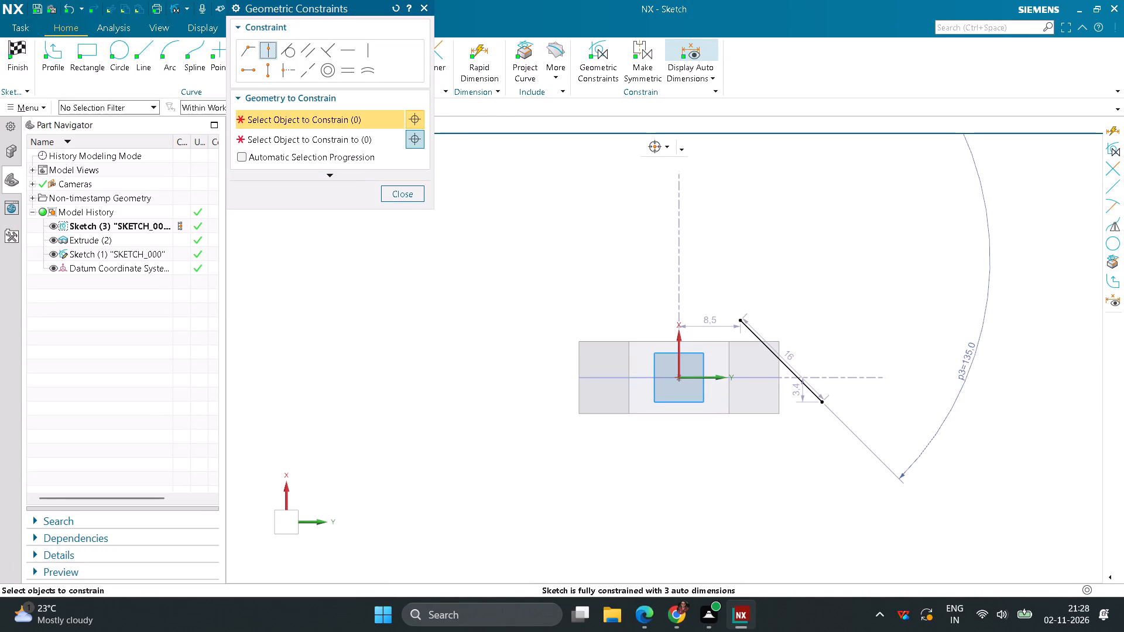
click(741, 320)
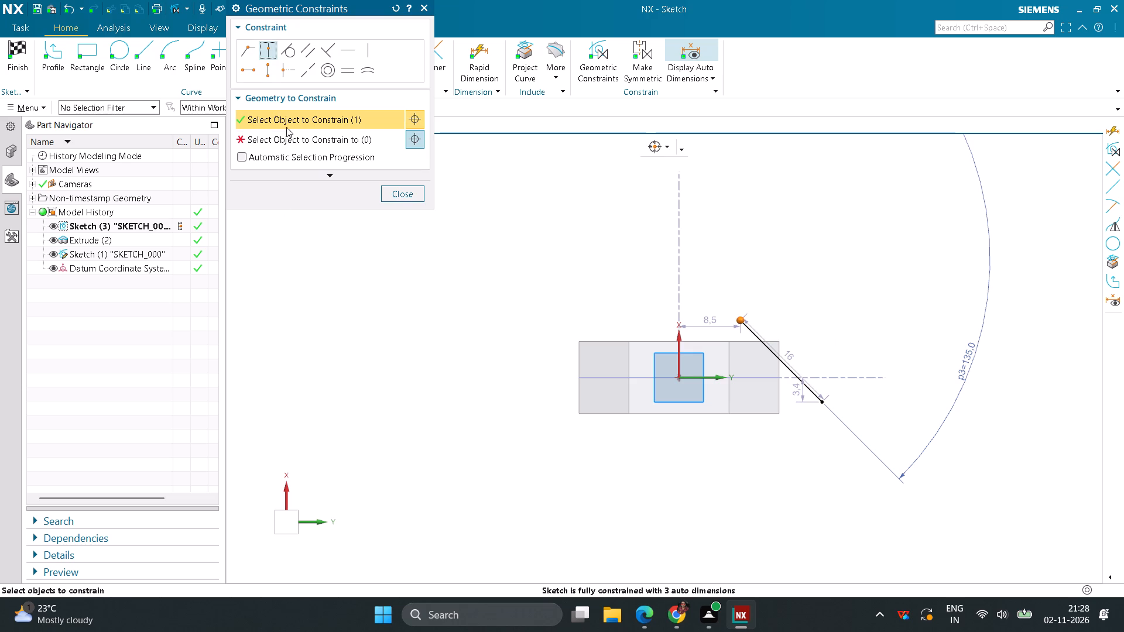
click(289, 136)
click(749, 339)
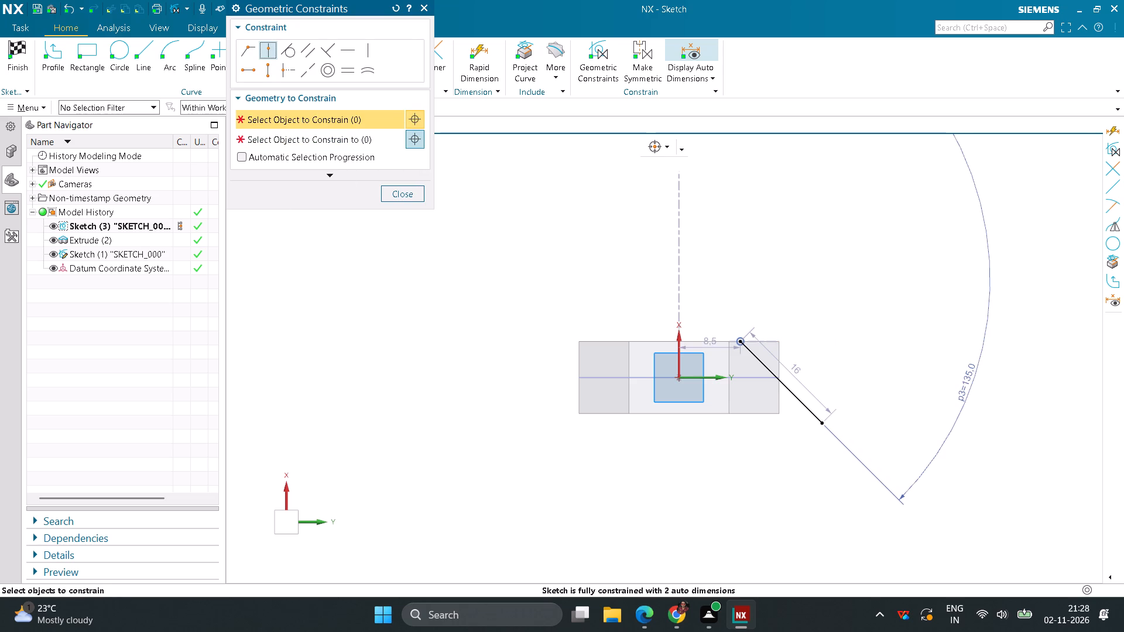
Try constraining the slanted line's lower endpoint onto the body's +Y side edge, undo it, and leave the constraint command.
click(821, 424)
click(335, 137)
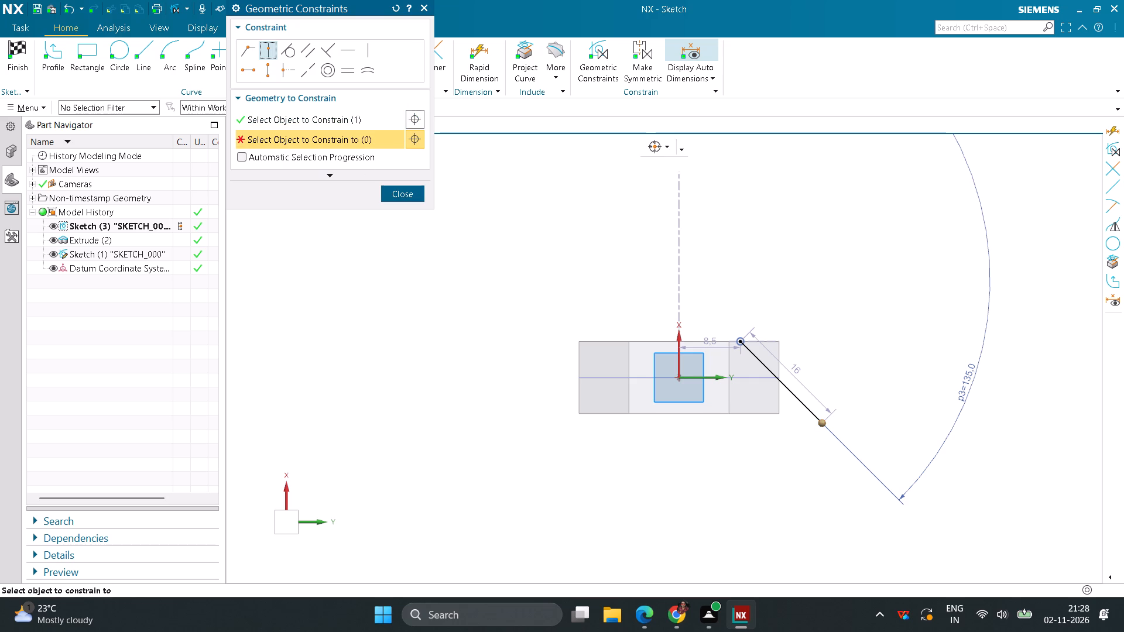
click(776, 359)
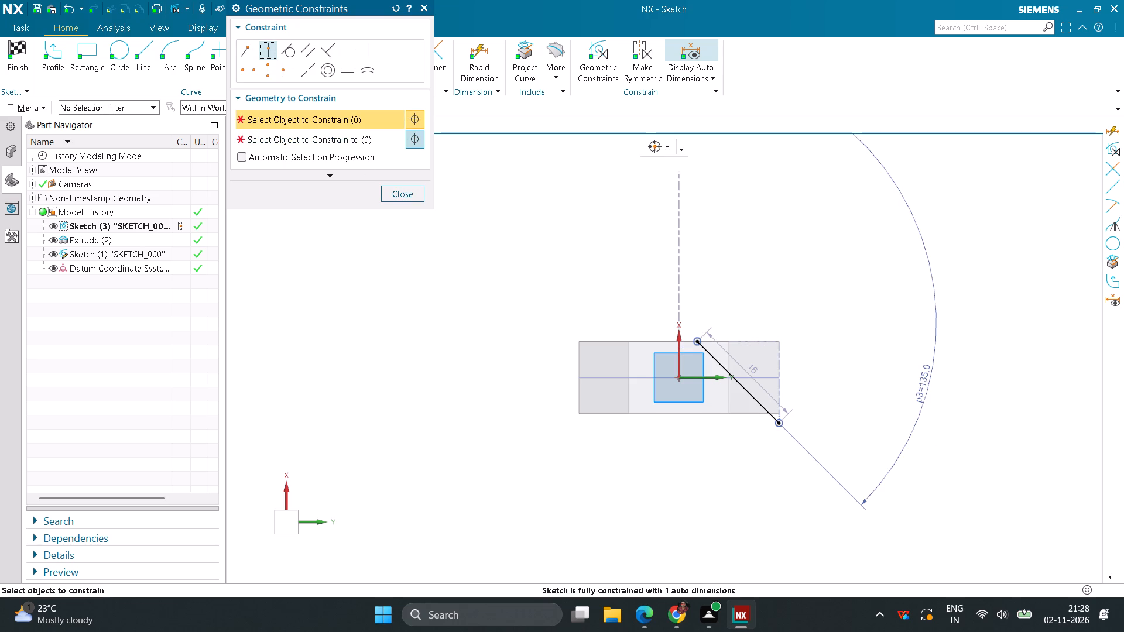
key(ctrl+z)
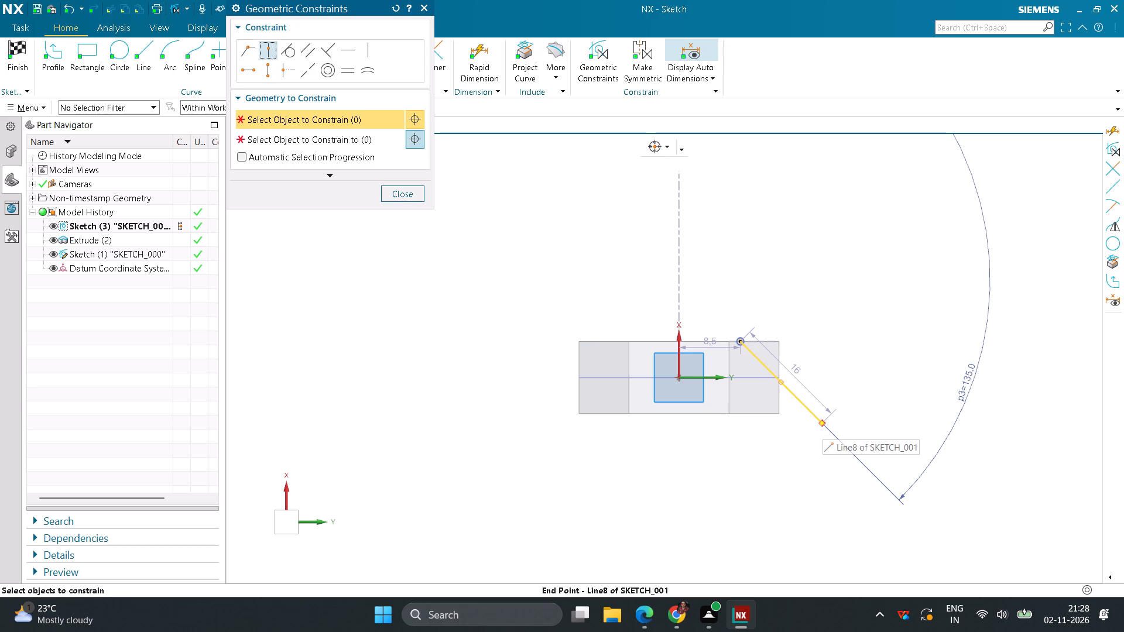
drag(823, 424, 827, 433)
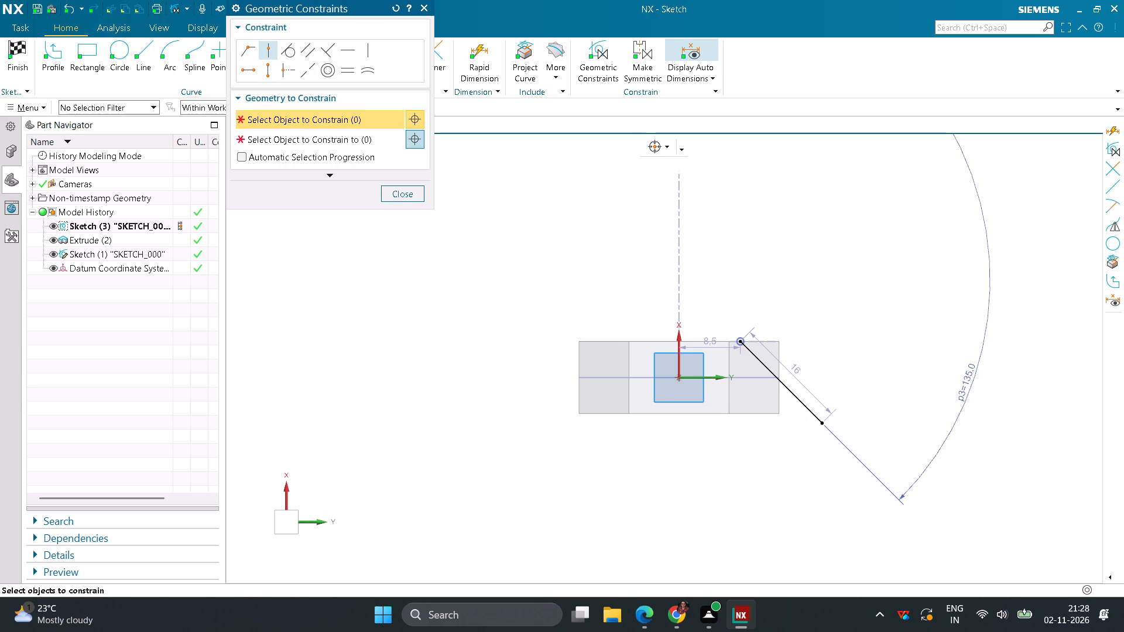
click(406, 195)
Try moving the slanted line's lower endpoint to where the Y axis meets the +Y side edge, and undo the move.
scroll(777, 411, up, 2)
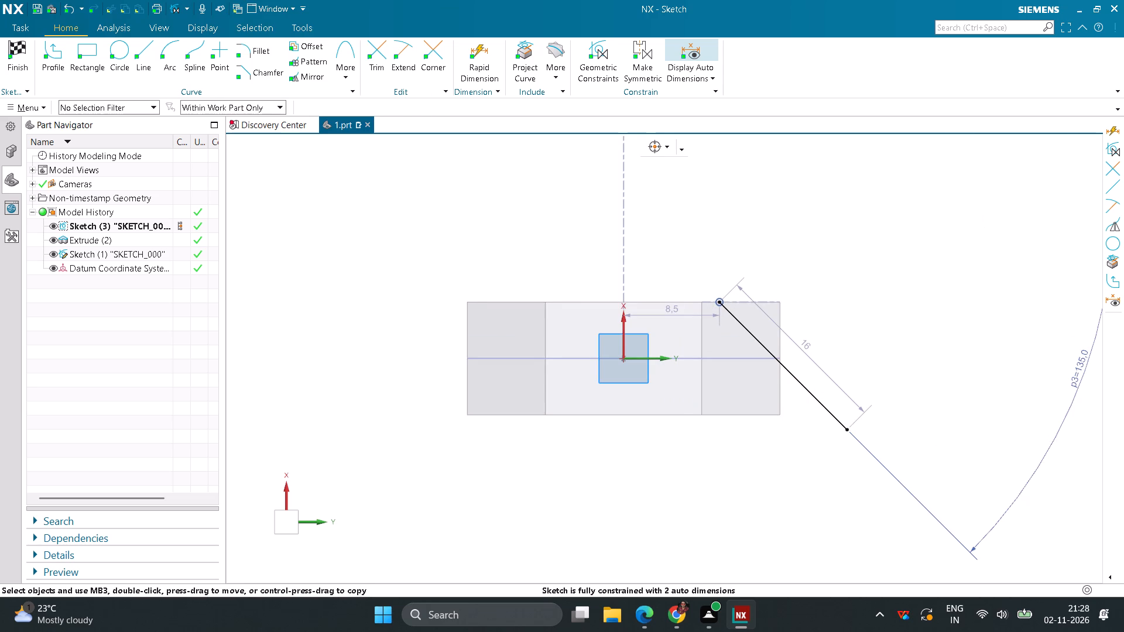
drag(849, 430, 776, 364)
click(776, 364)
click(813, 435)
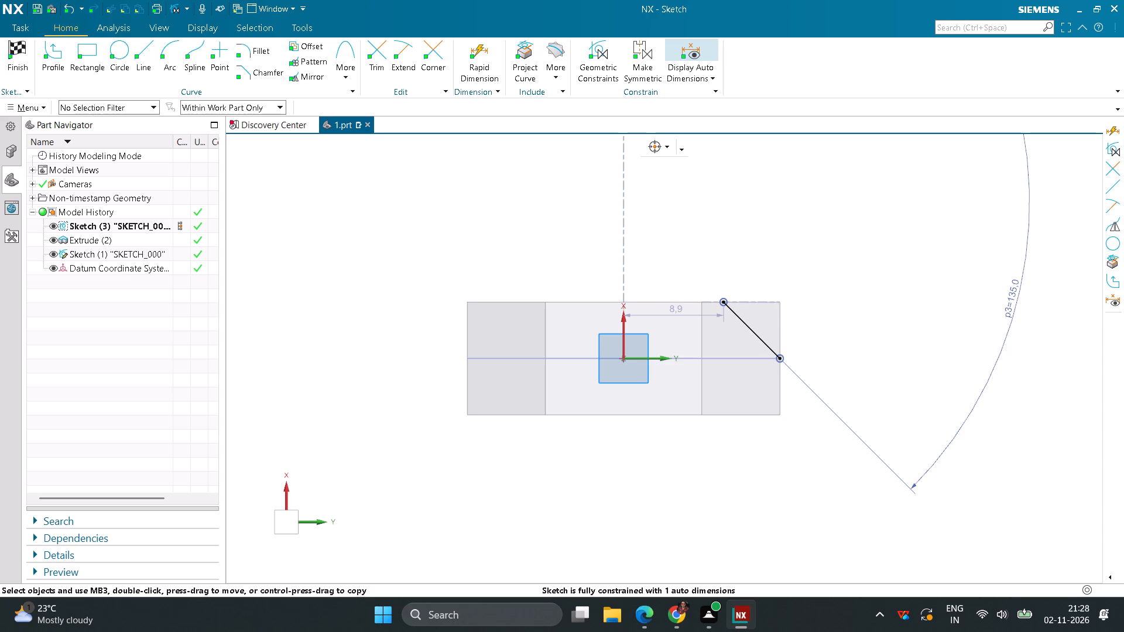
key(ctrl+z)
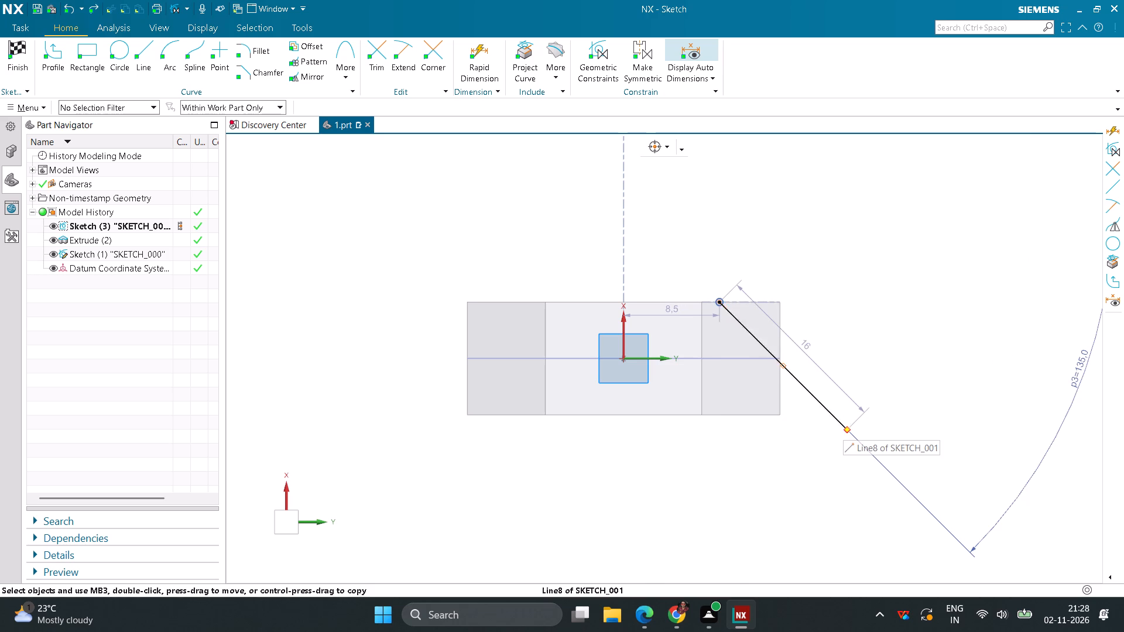
Shorten the slanted line to about 7 mm and constrain its lower endpoint to lie on the body's +Y side edge.
drag(850, 430, 793, 358)
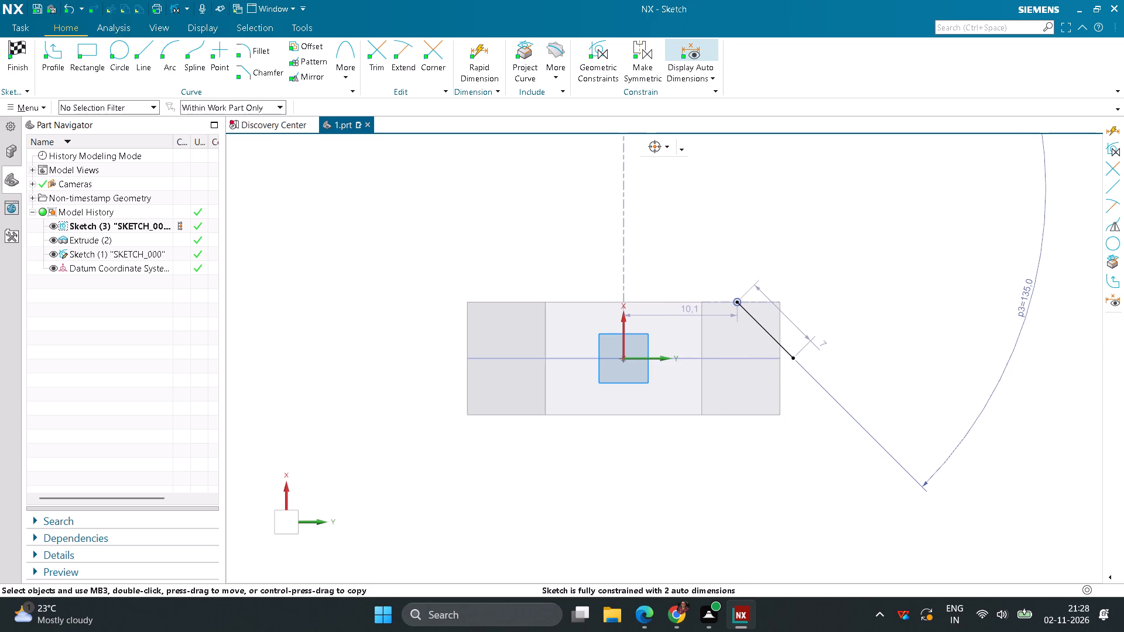
click(592, 78)
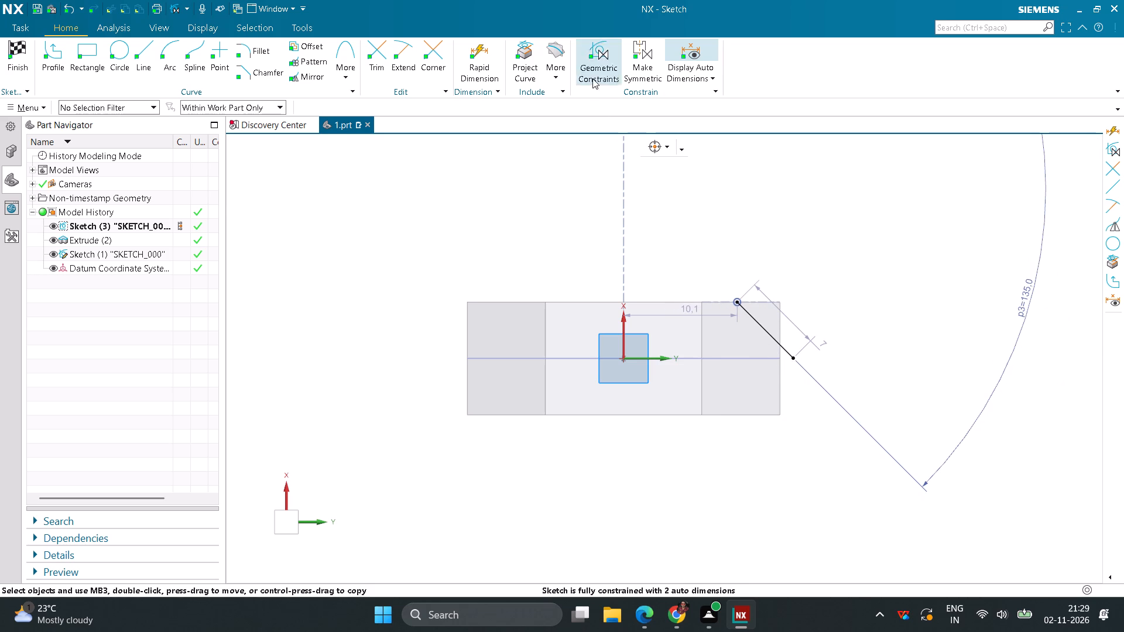
click(797, 357)
double_click(362, 144)
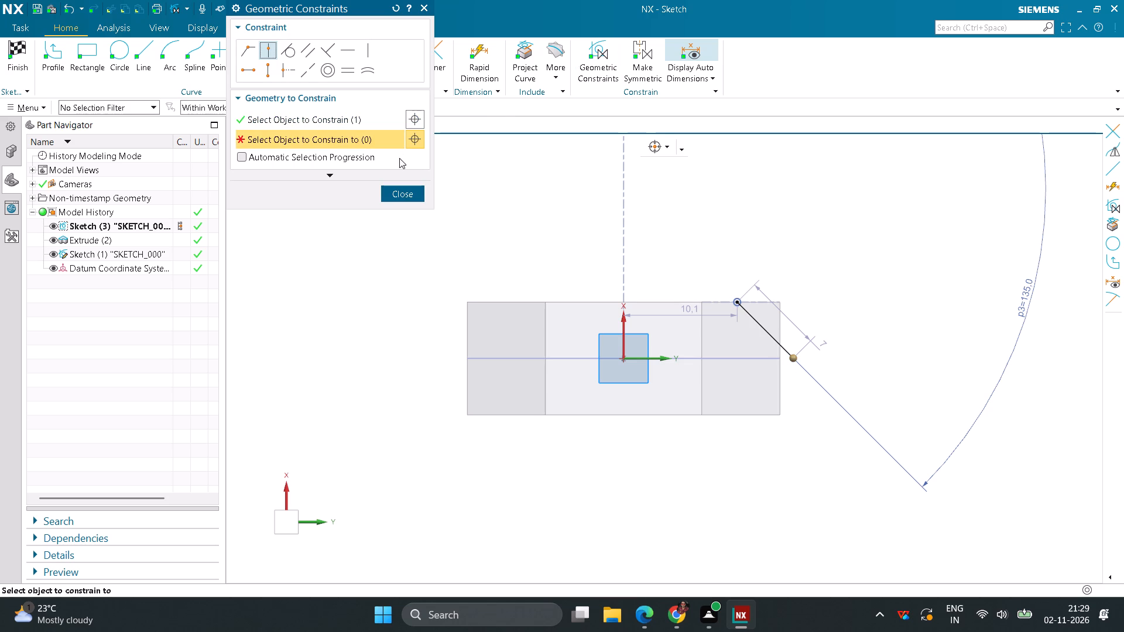
click(782, 331)
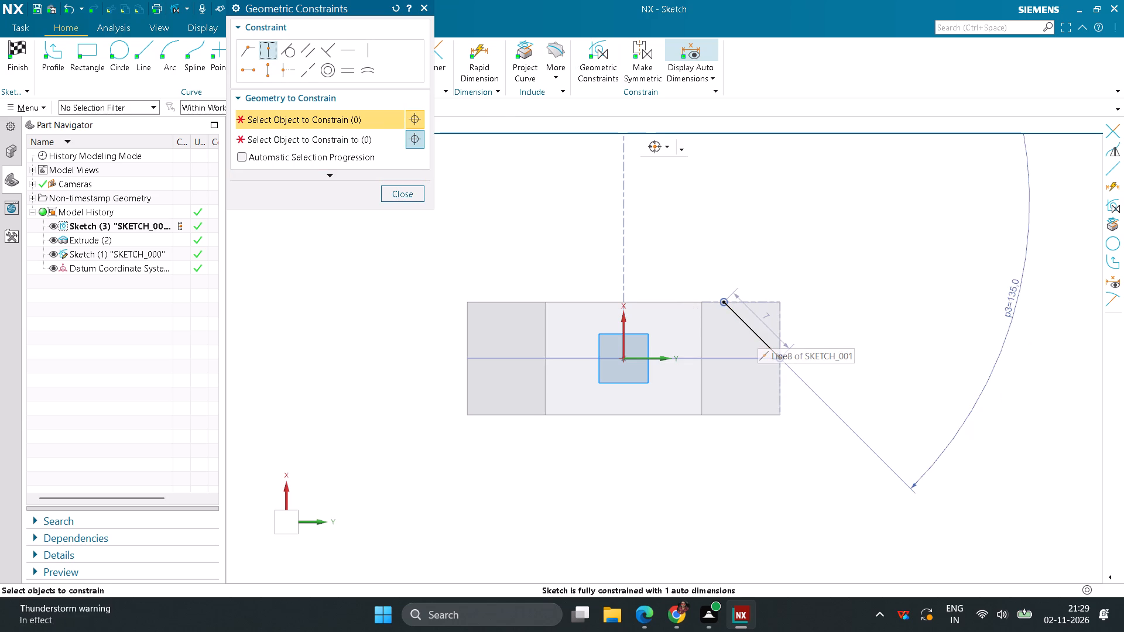
click(422, 193)
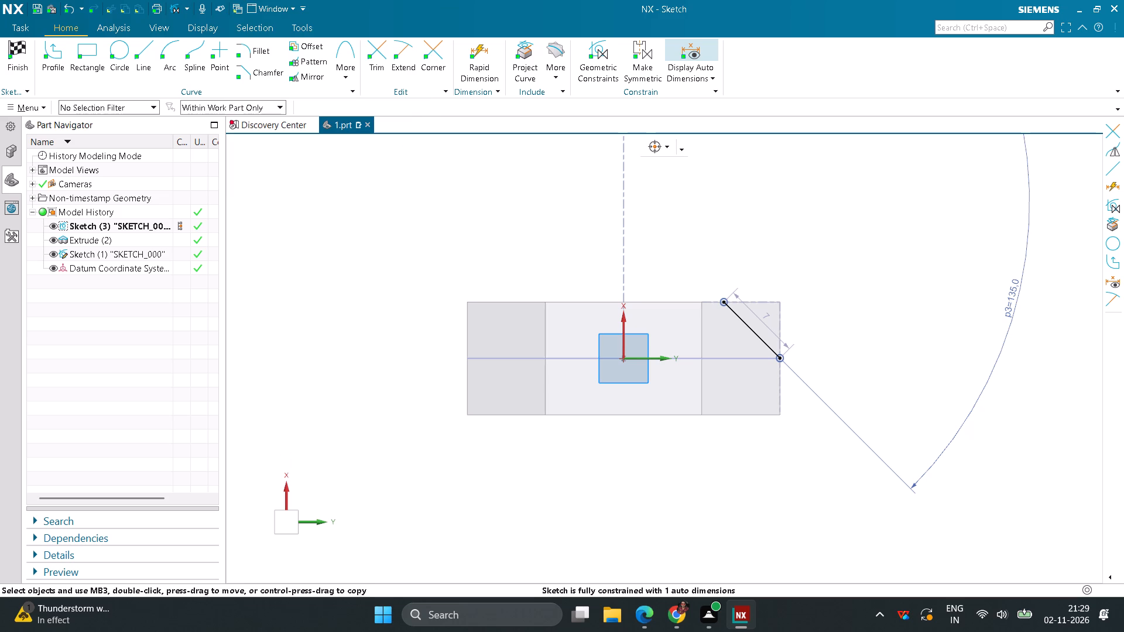
Try 4 mm for the slanted line's length, and settle on 3 mm.
double_click(766, 315)
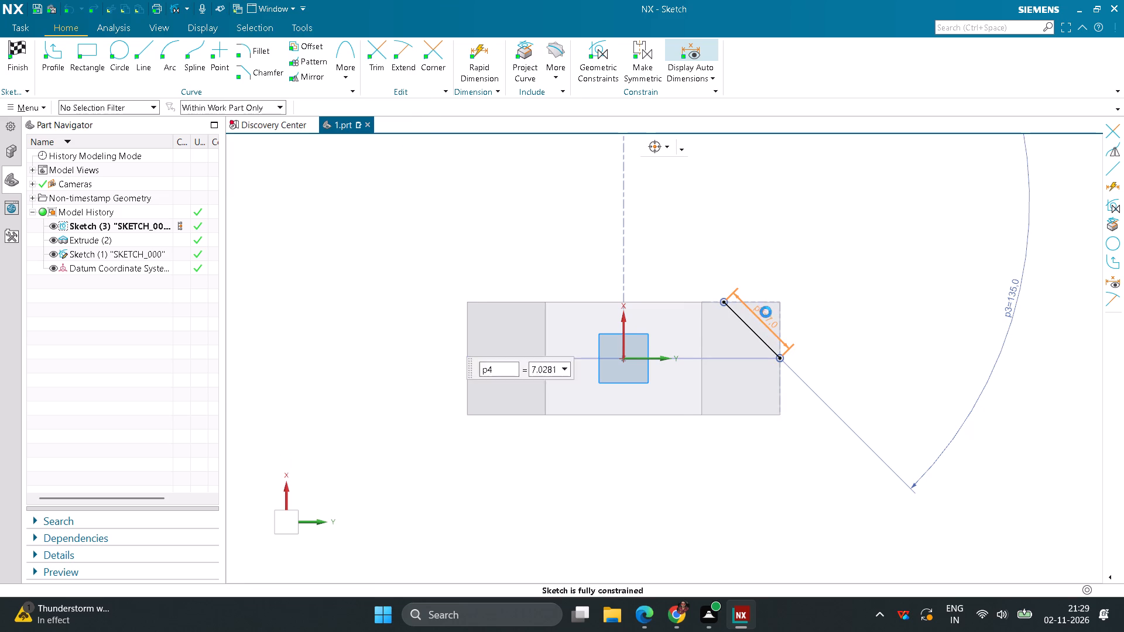
key(4)
key(Return)
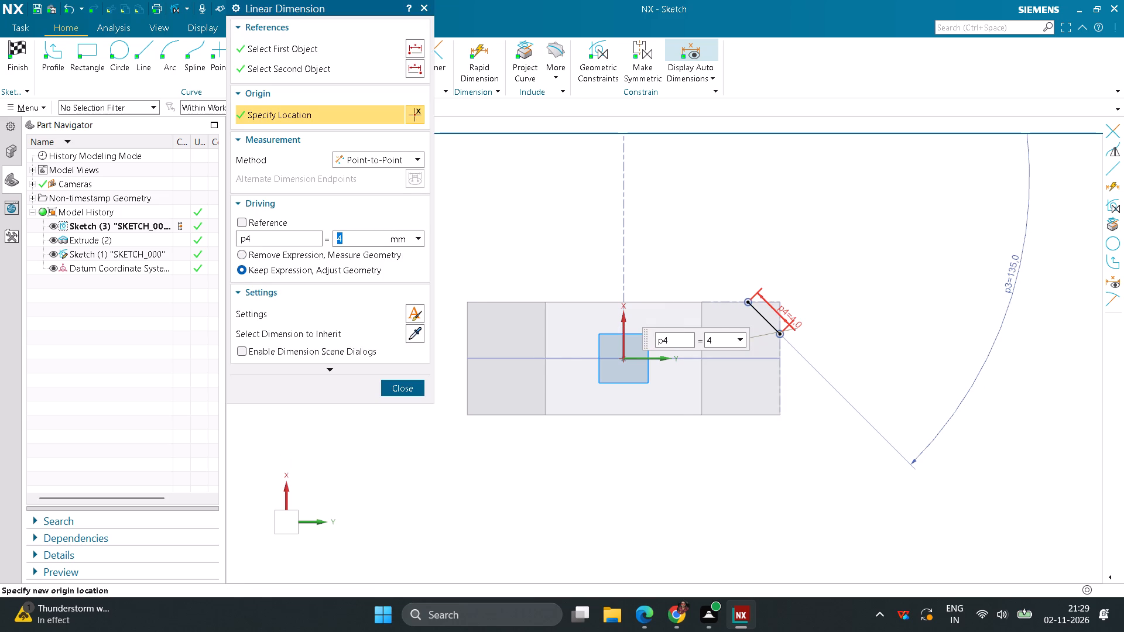
key(3)
key(Return)
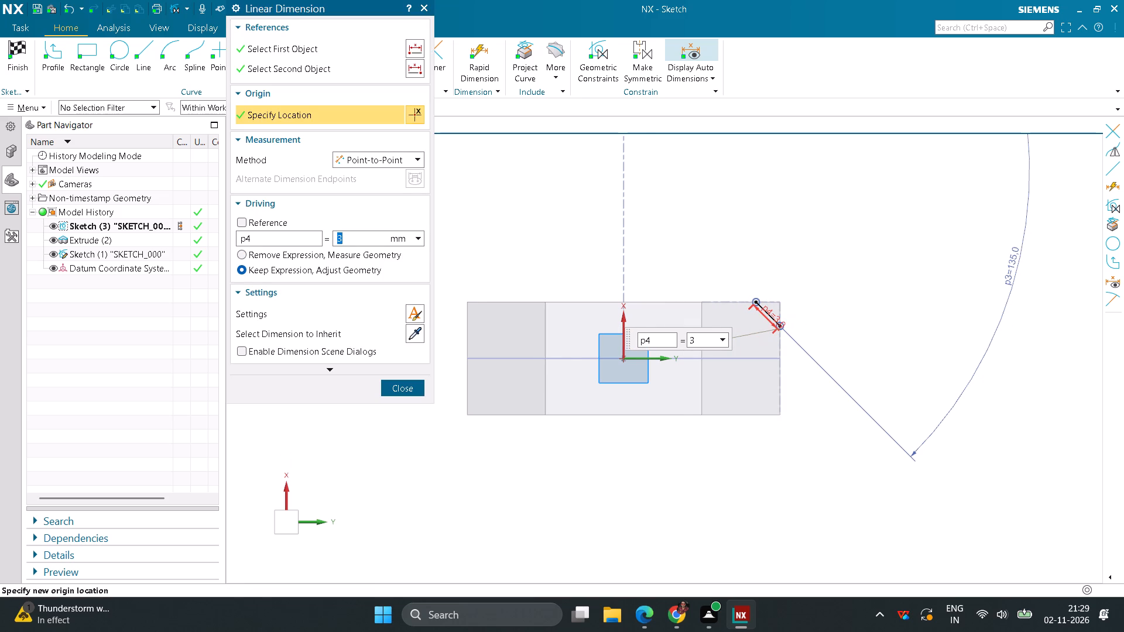
click(383, 389)
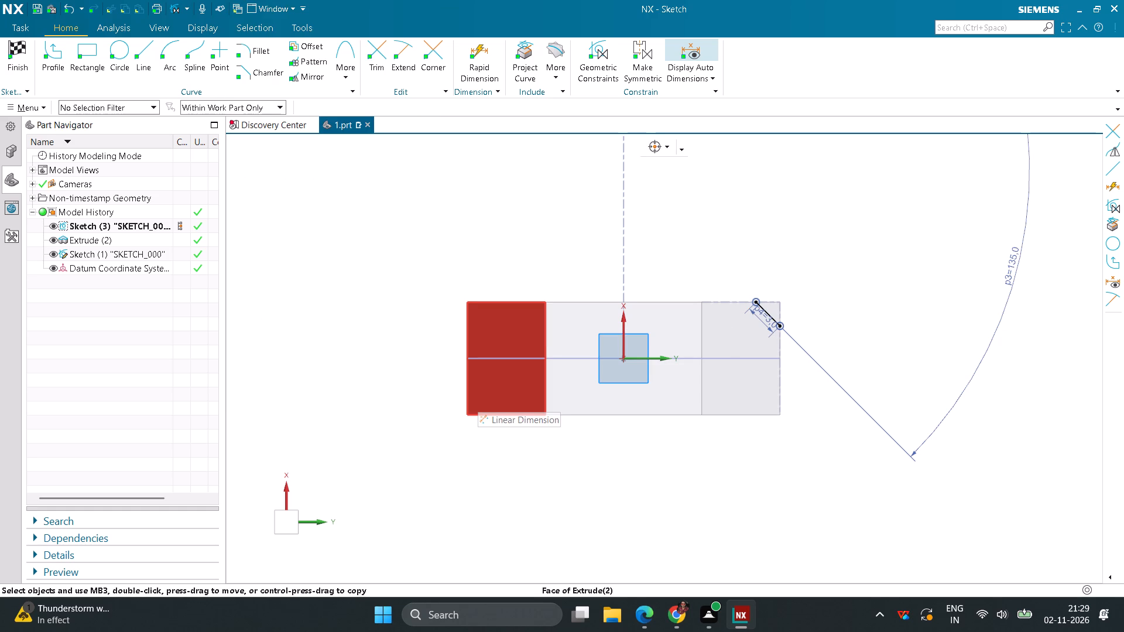
Close the slanted line into a triangle with two lines about 2.1 mm long meeting at the body's +X, +Y corner.
click(140, 62)
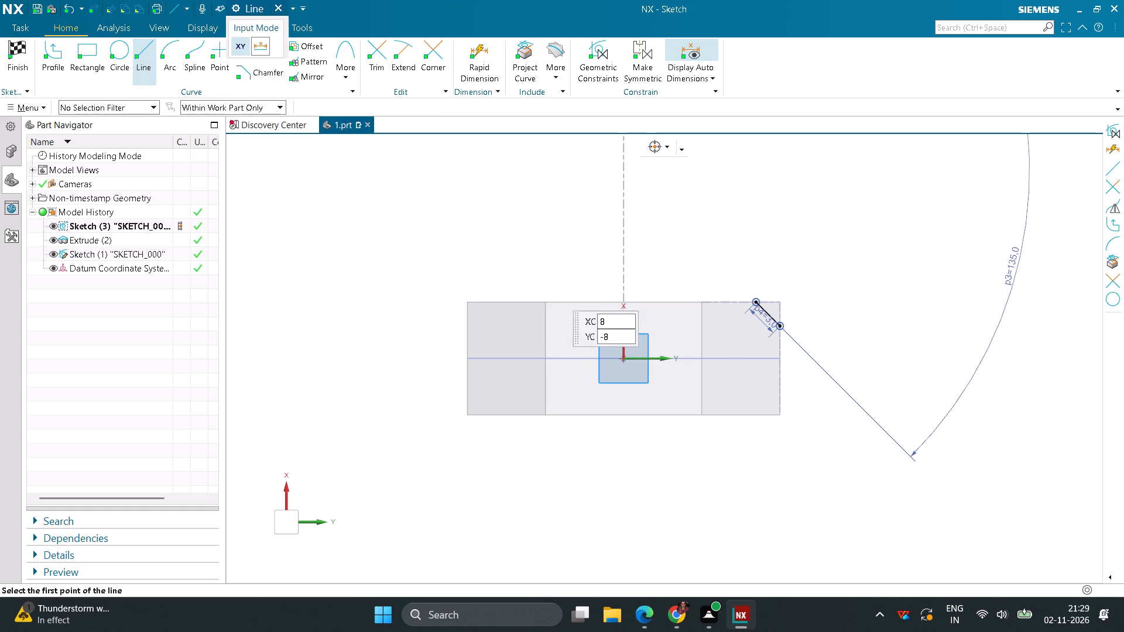
scroll(753, 314, up, 4)
click(760, 284)
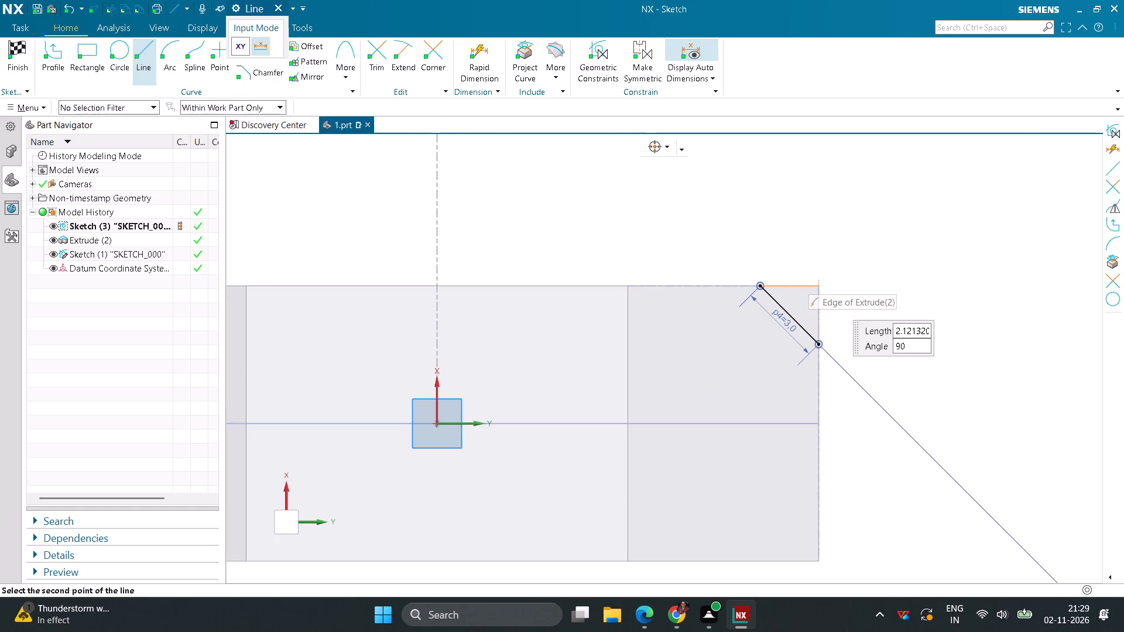
click(818, 283)
click(817, 284)
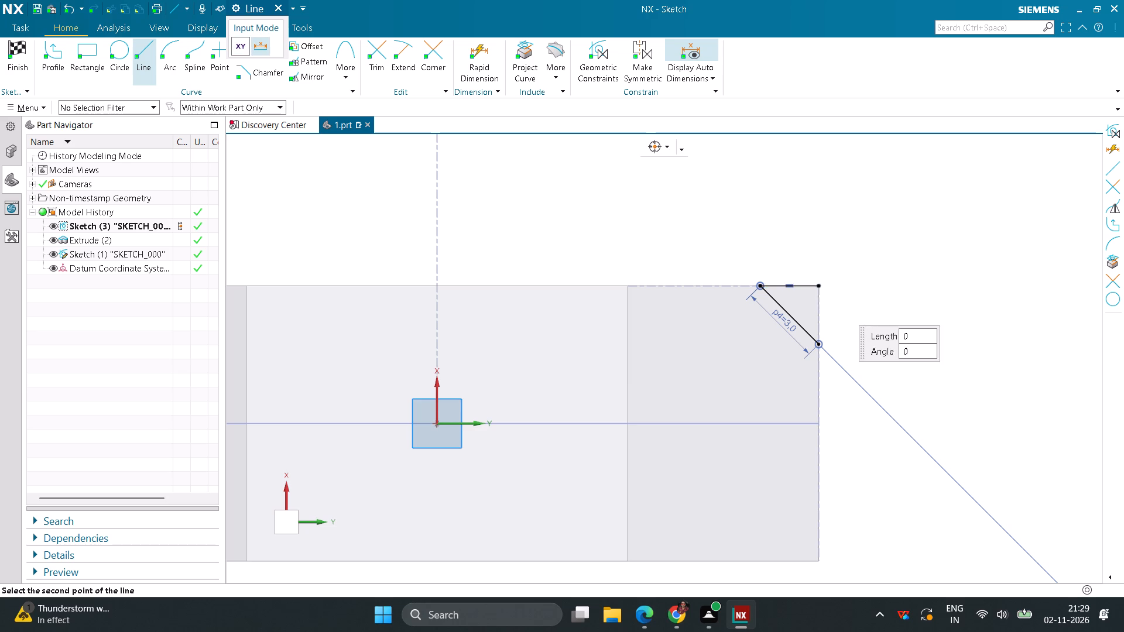
click(817, 341)
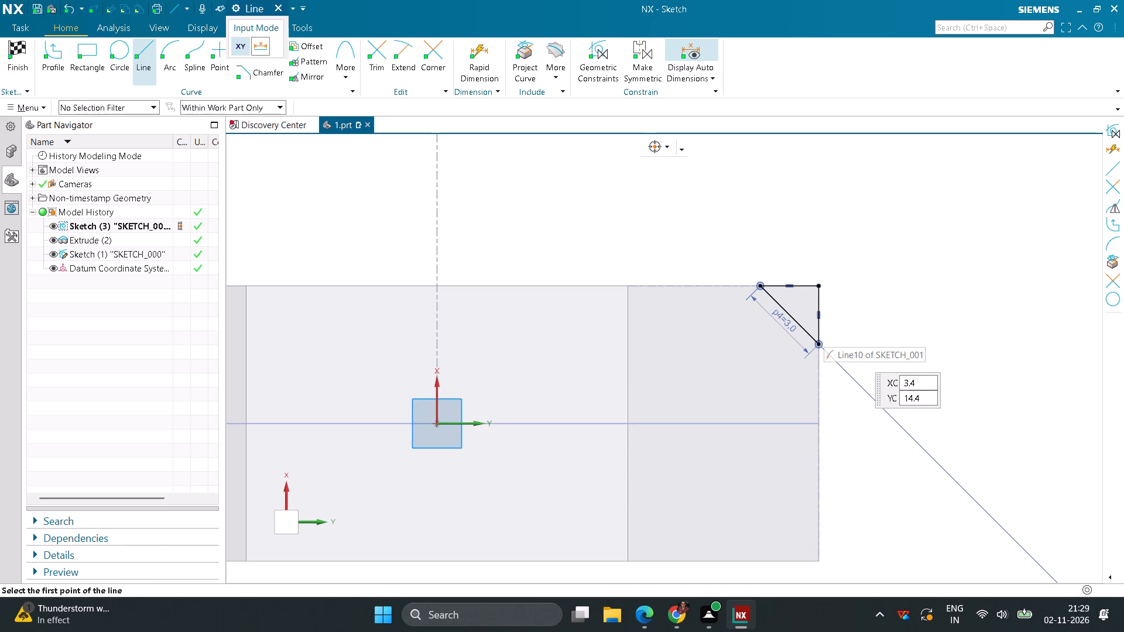
Mirror the three triangle curves about the Y axis onto the body's opposite corner, and finish the sketch.
click(315, 81)
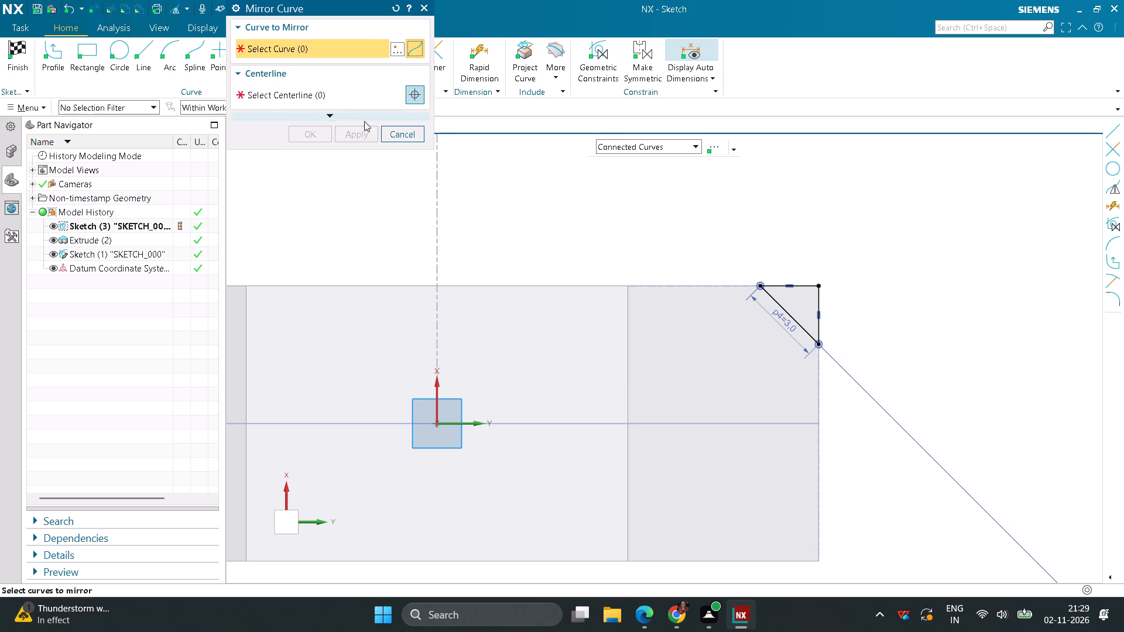
click(774, 305)
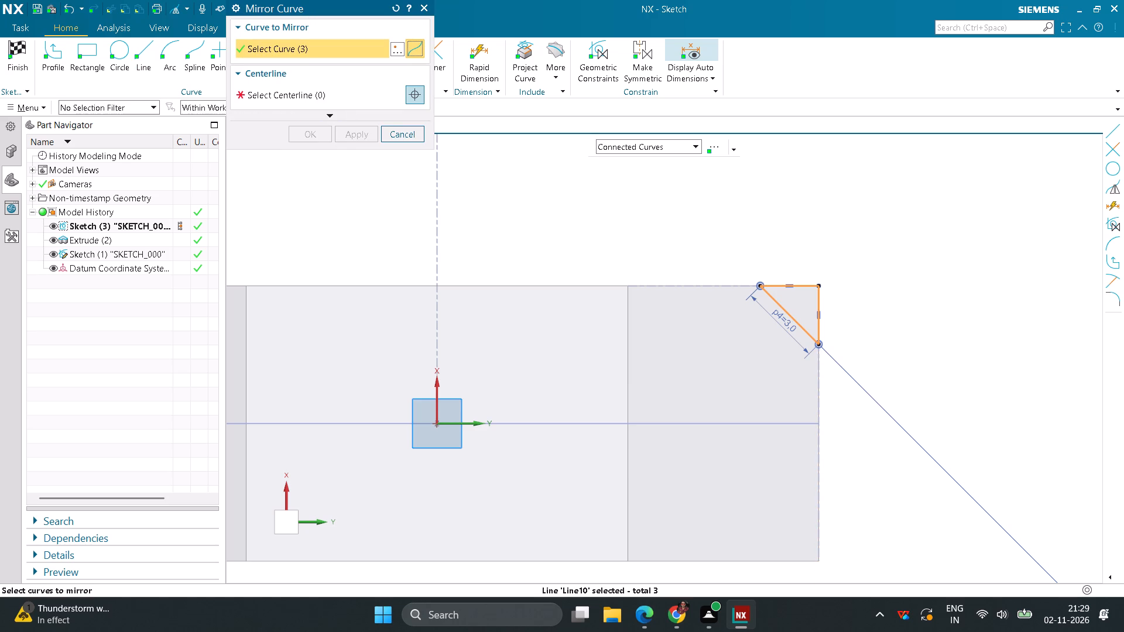
click(301, 98)
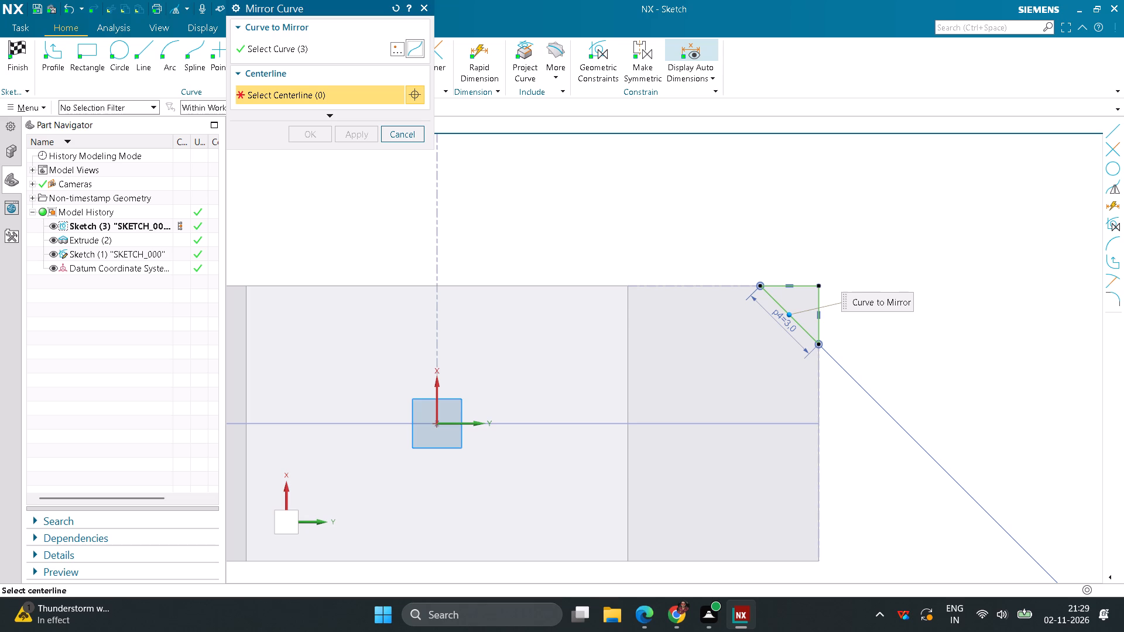
click(484, 419)
scroll(526, 343, down, 3)
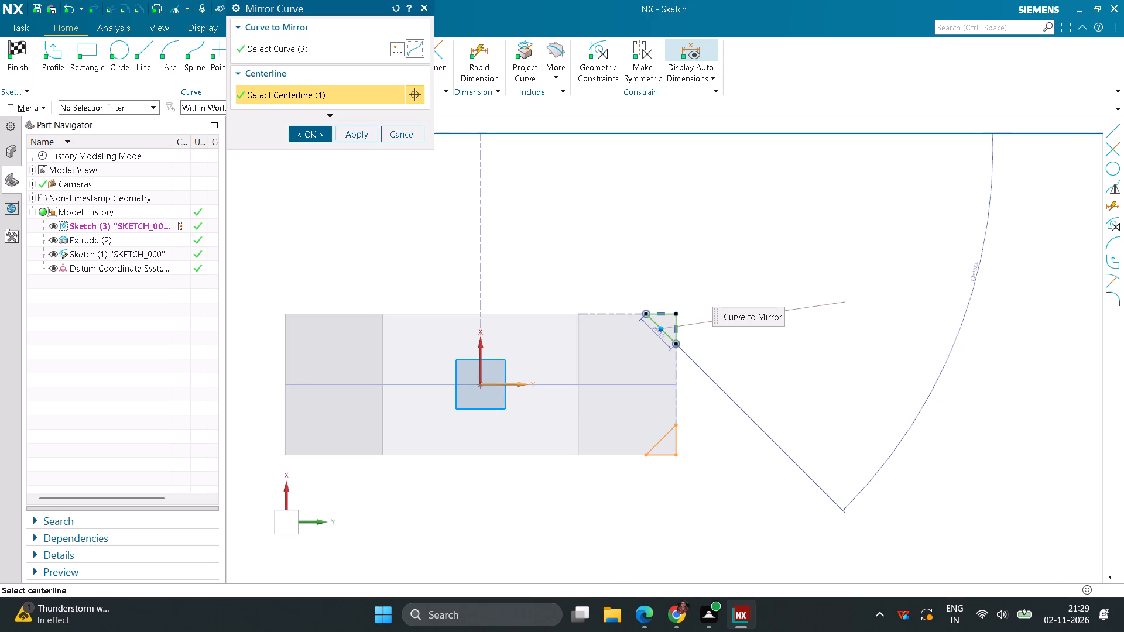
click(313, 142)
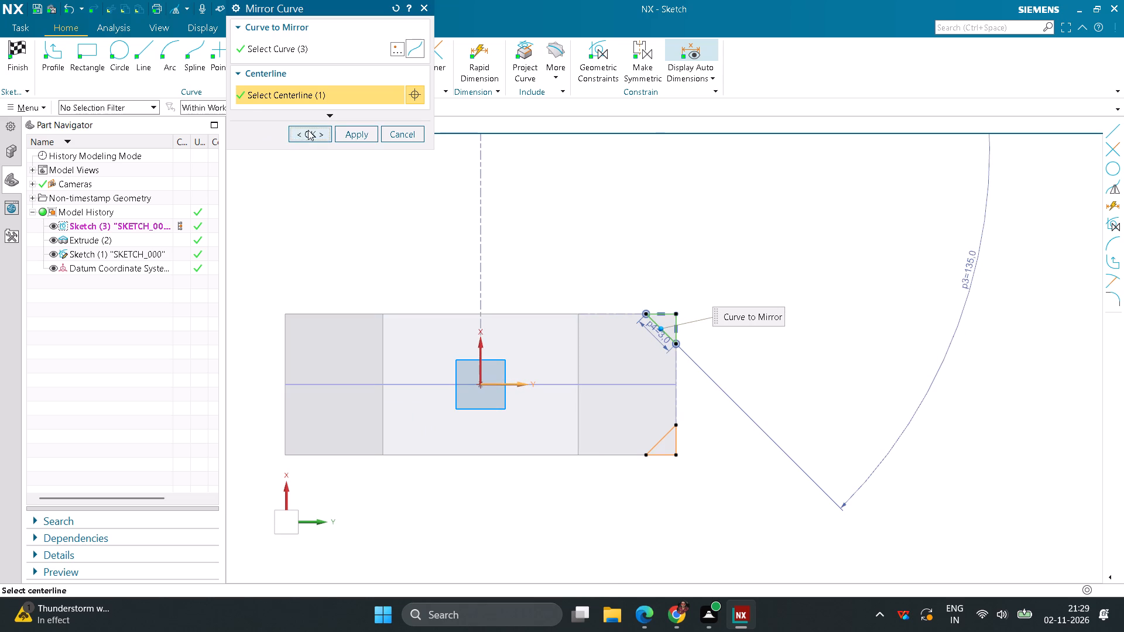
click(311, 130)
click(13, 50)
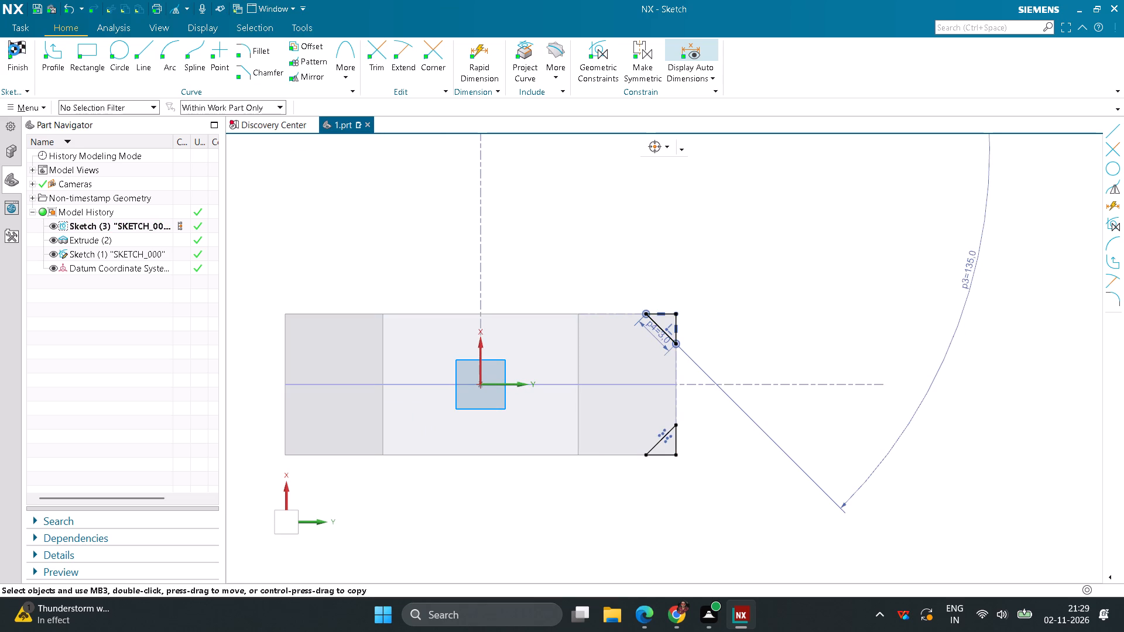
Revolve both corner triangles 360° about the X axis through the origin, subtracting them from the hexagonal body.
scroll(502, 250, up, 3)
middle_drag(657, 339, 626, 318)
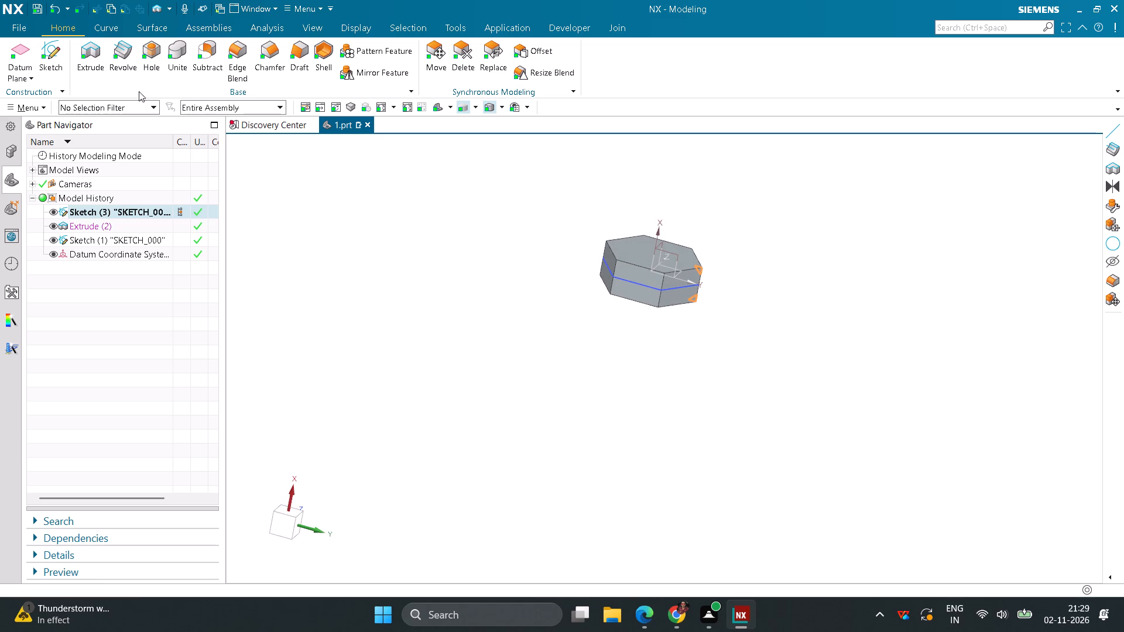
click(116, 60)
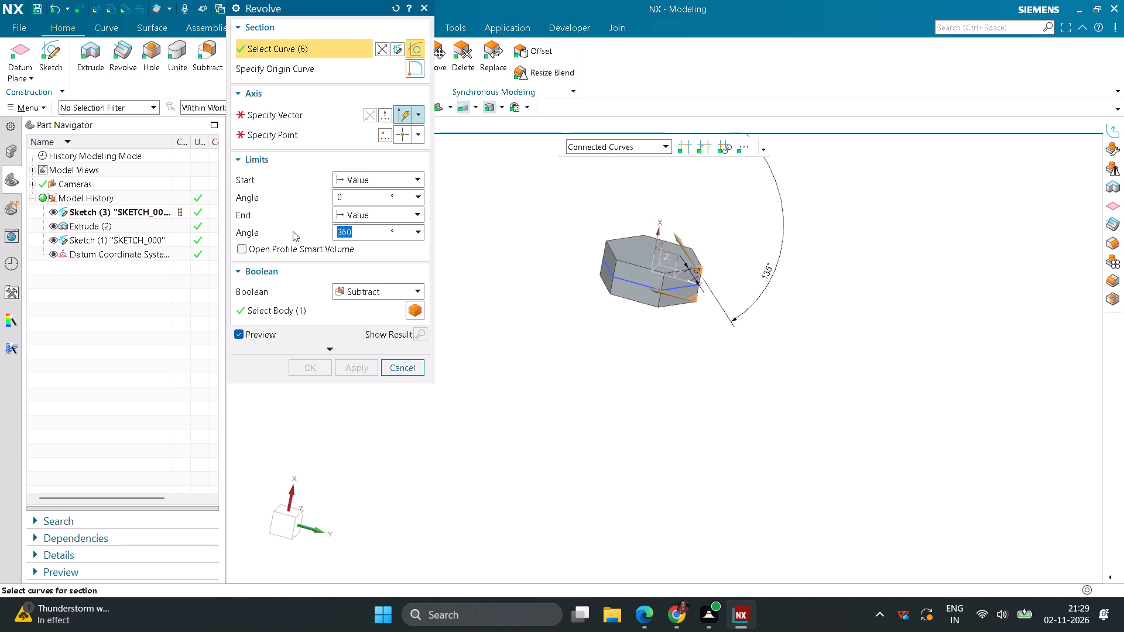
click(279, 114)
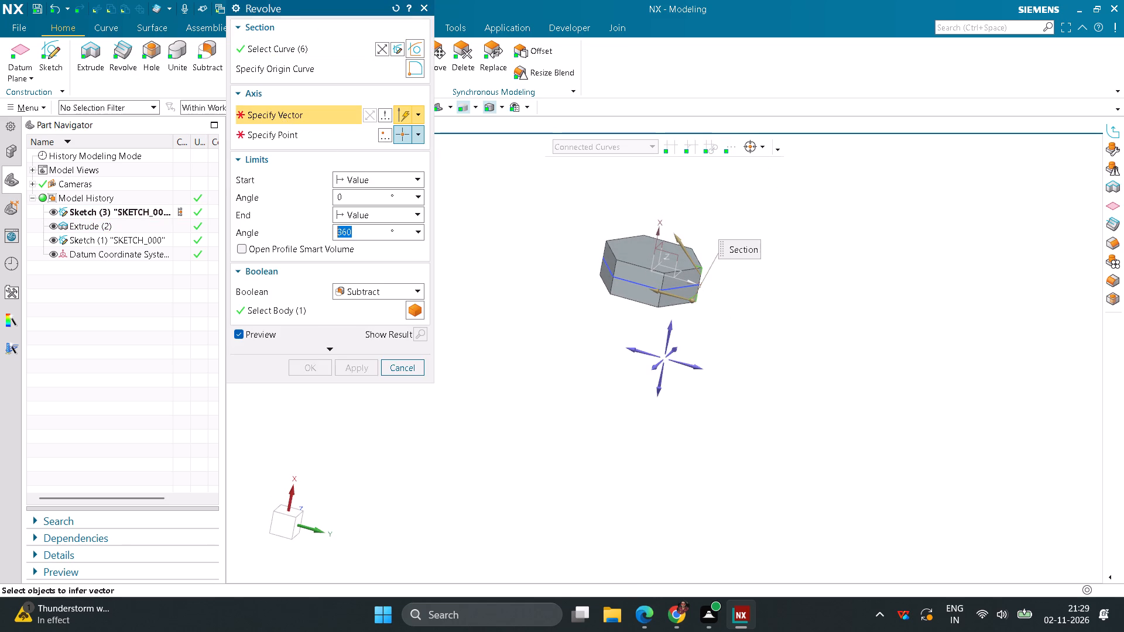
click(667, 332)
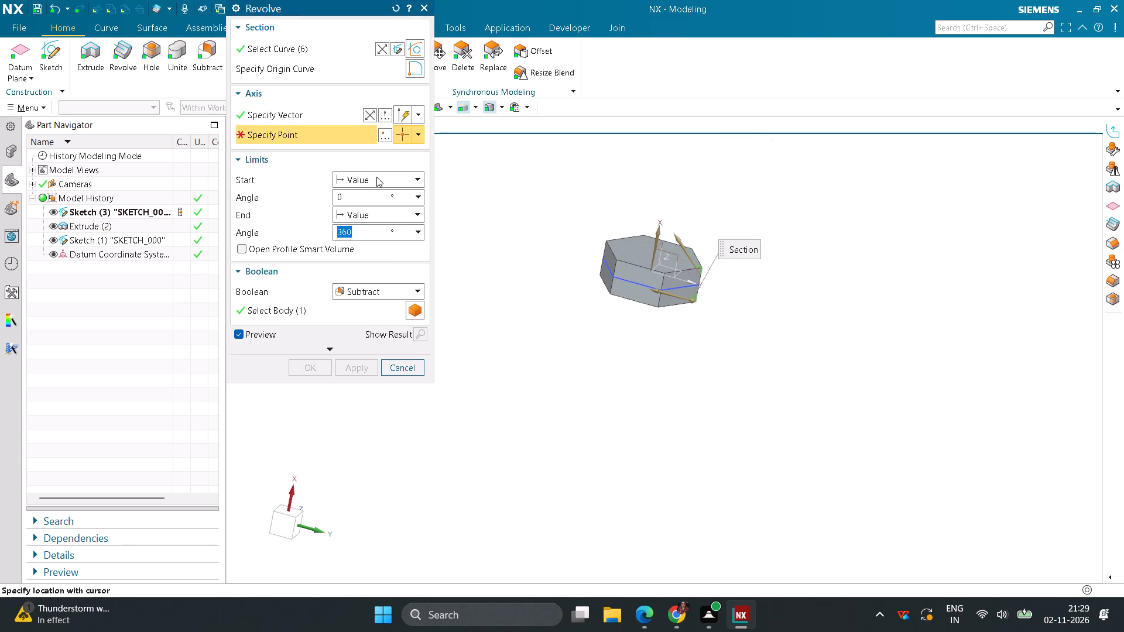
click(381, 139)
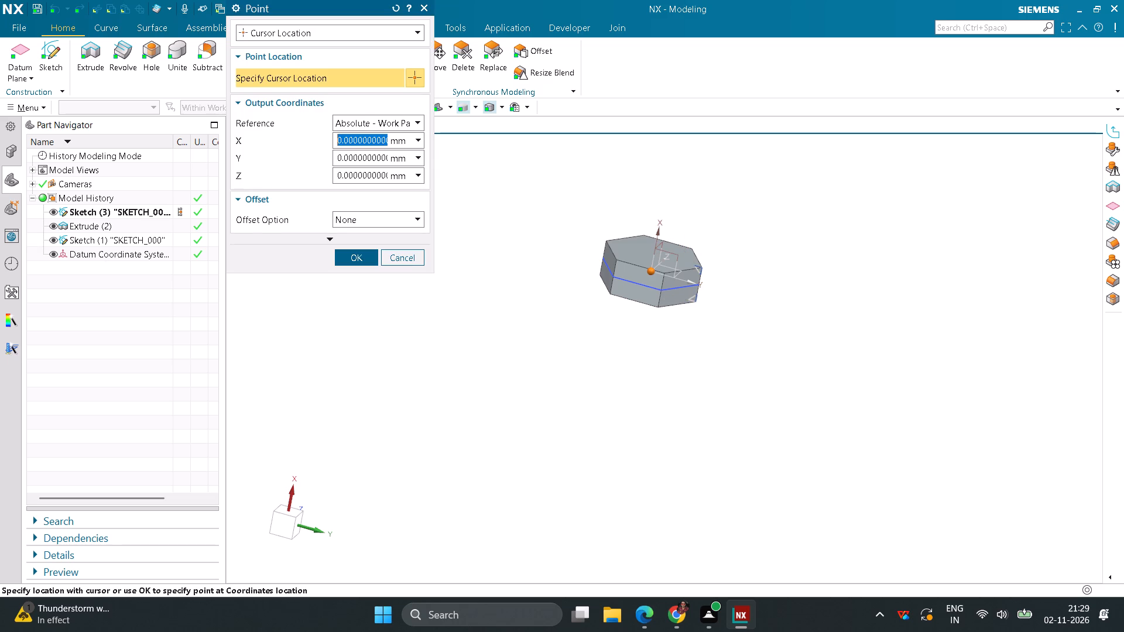
click(361, 256)
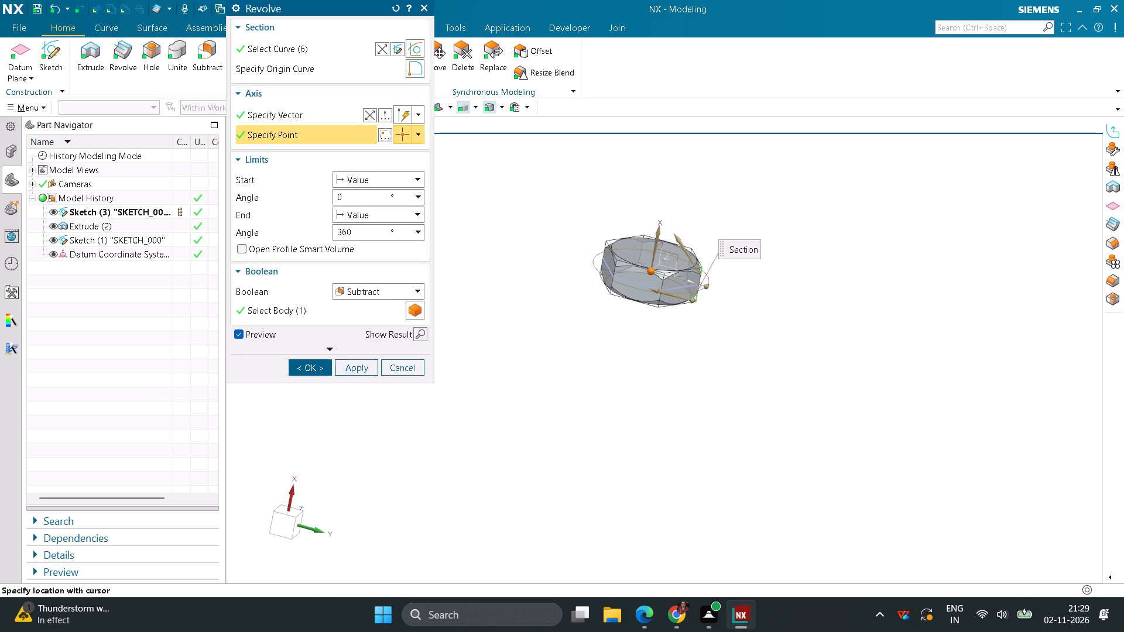
click(325, 369)
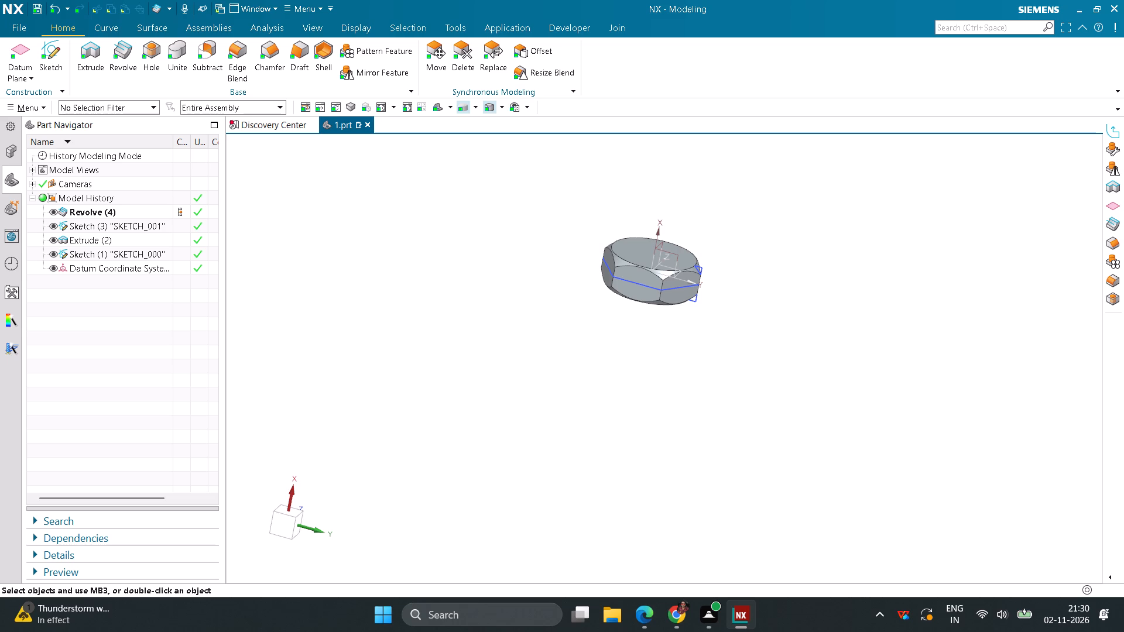
Sketch a 20 mm diameter circle centred at the origin on the hexagonal body's +X face, and finish the sketch.
click(49, 46)
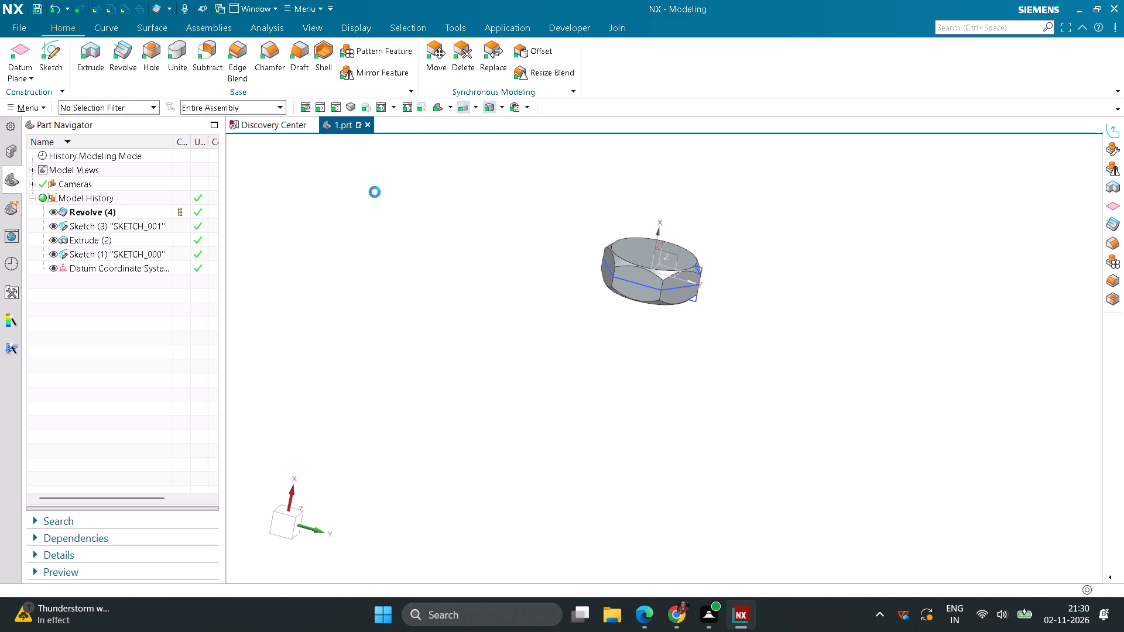
click(621, 248)
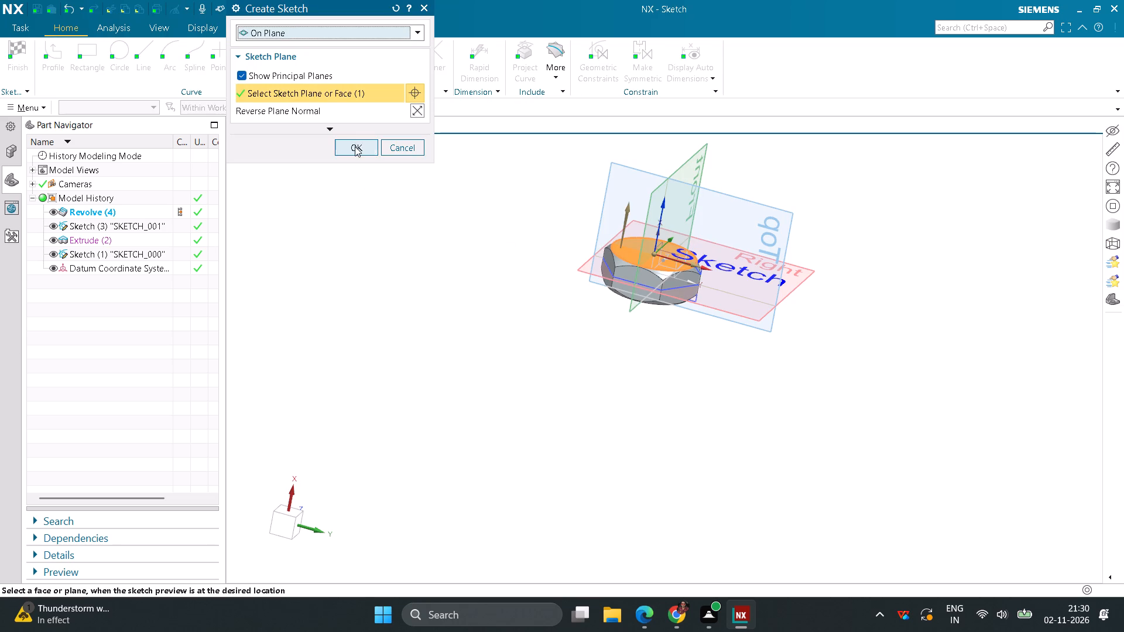
click(355, 146)
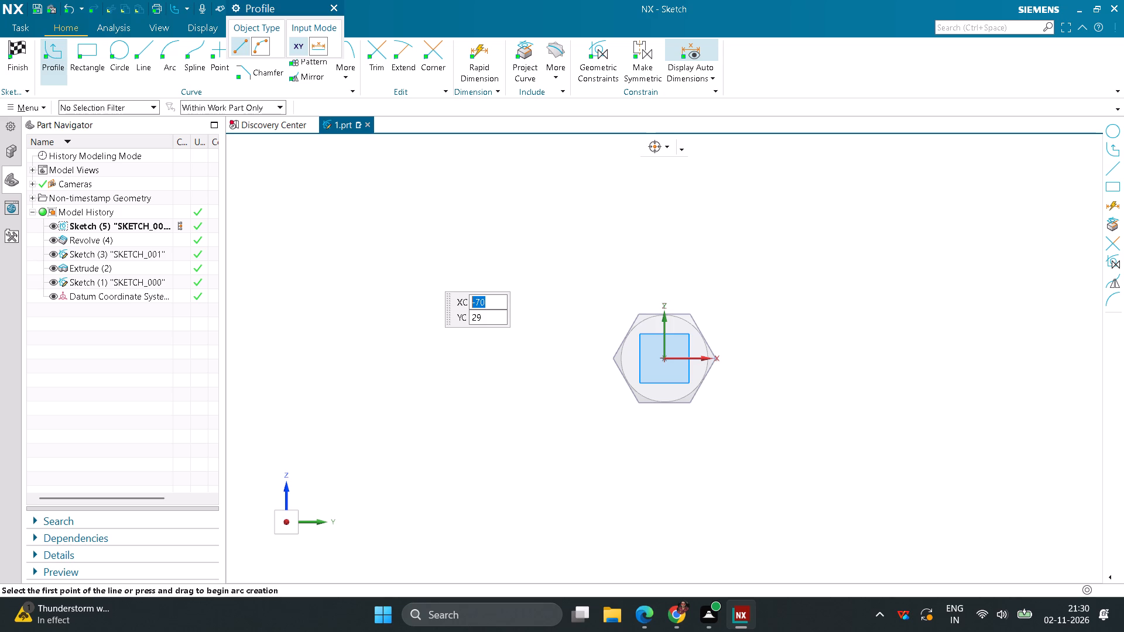
click(116, 57)
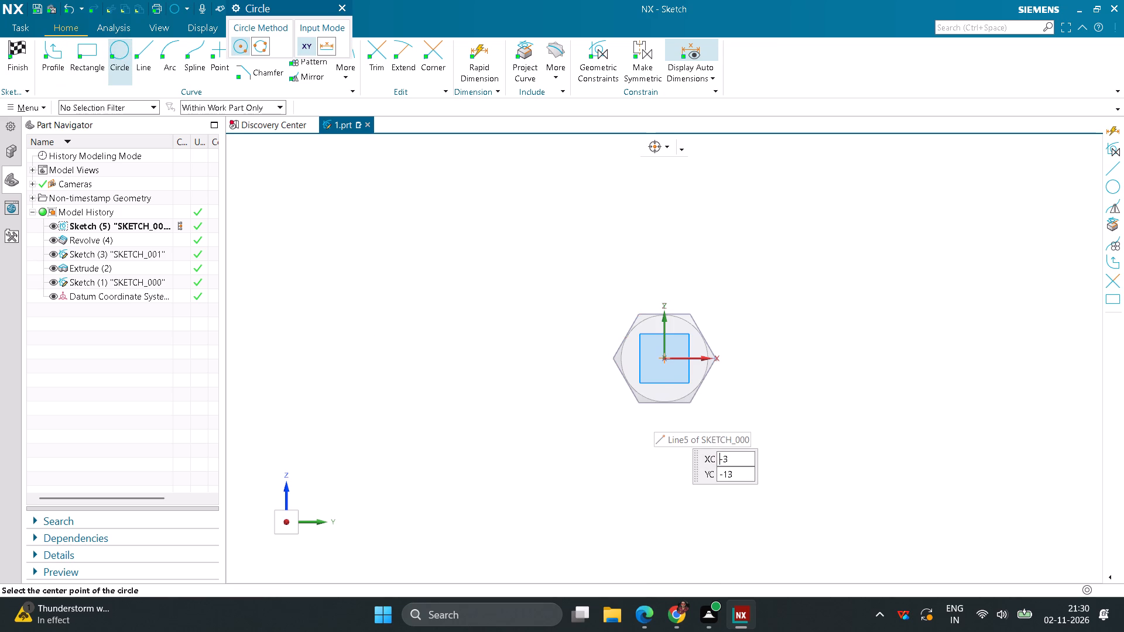
click(667, 356)
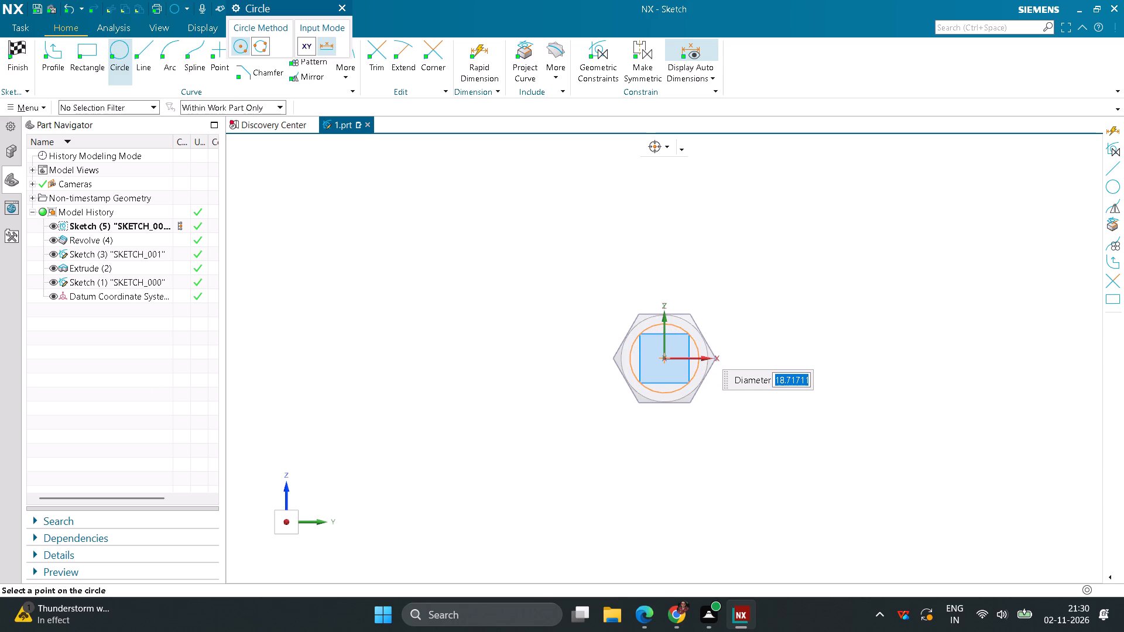
text(20)
key(Return)
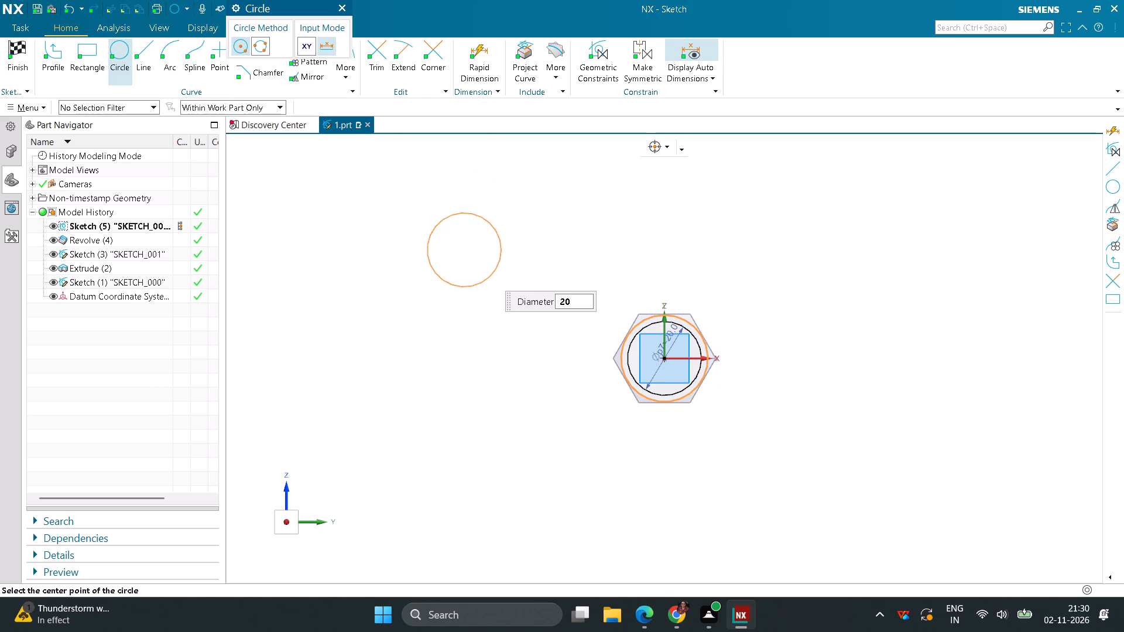
middle_click(464, 250)
click(16, 56)
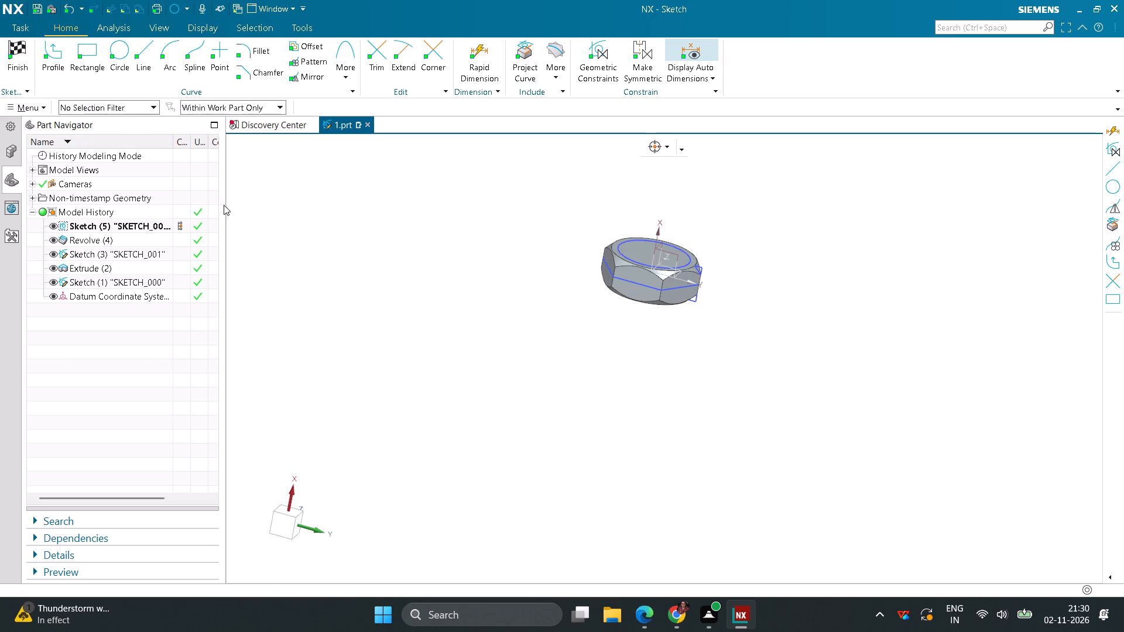
Extrude the 20 mm circle 10 mm outward from the face, united with the hexagonal body.
click(88, 63)
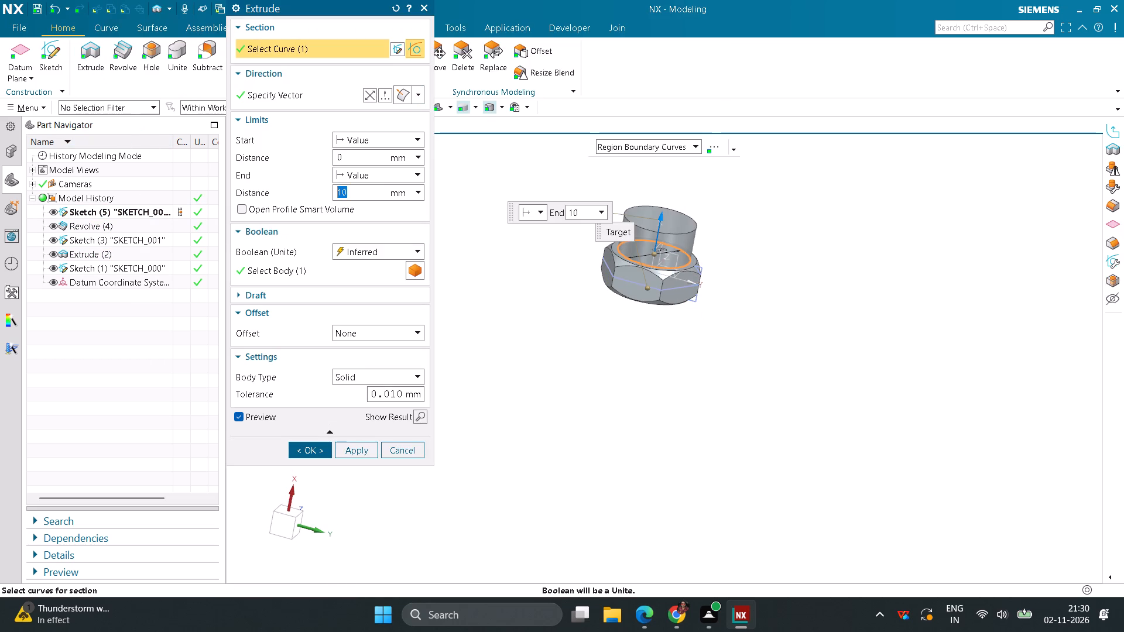
click(314, 445)
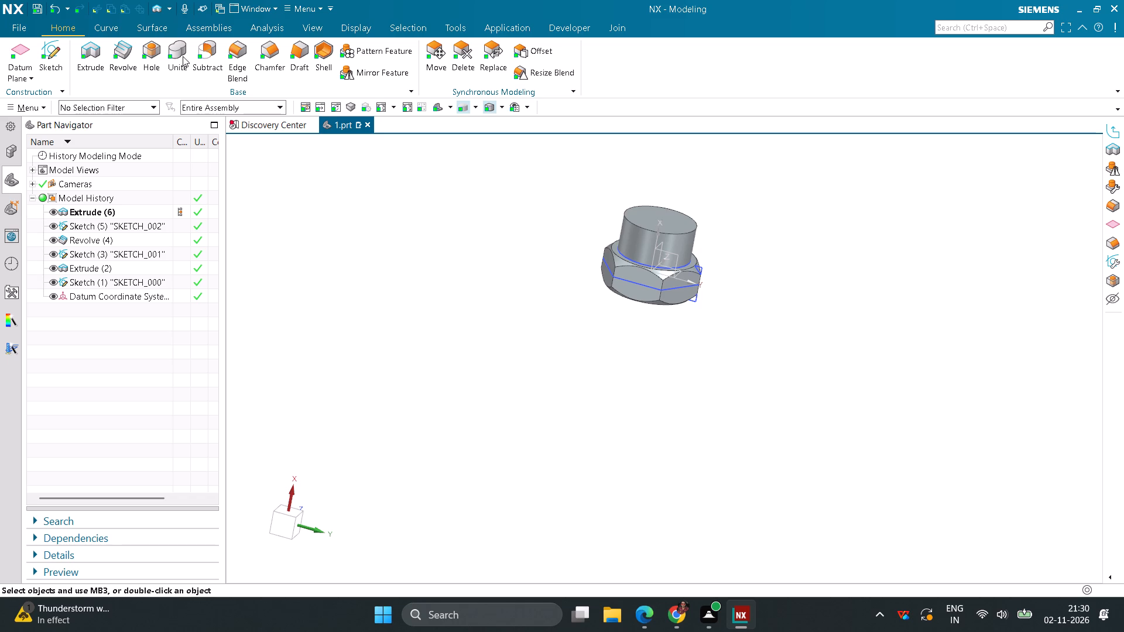
Apply a 1 mm radius edge blend to the edge where the cylindrical boss meets the hexagonal body.
click(236, 62)
scroll(592, 246, up, 9)
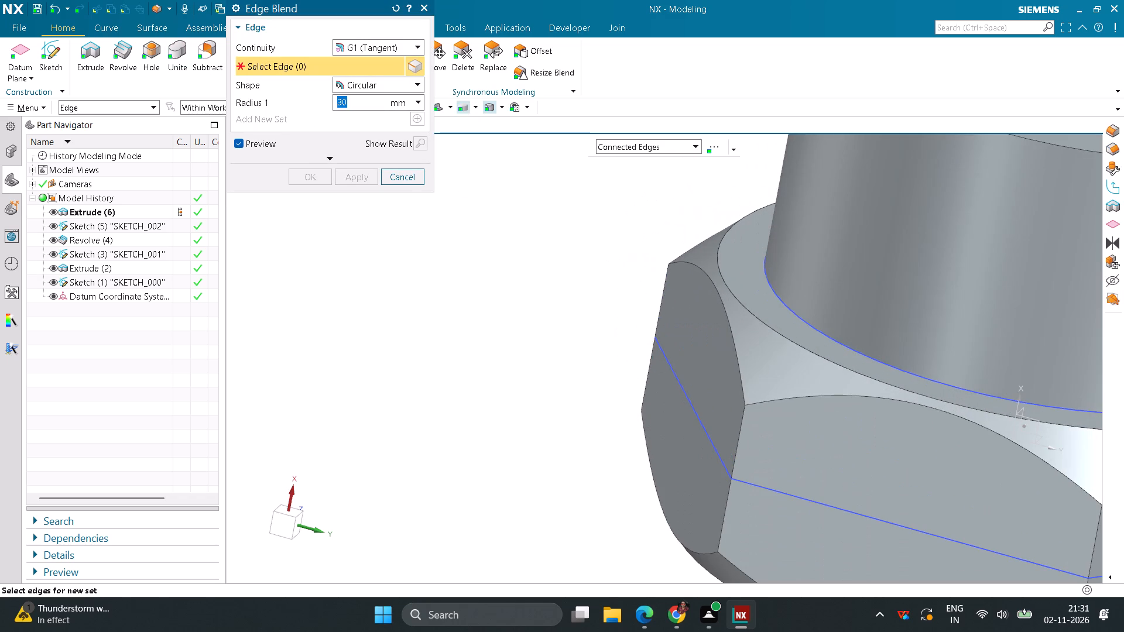
click(787, 306)
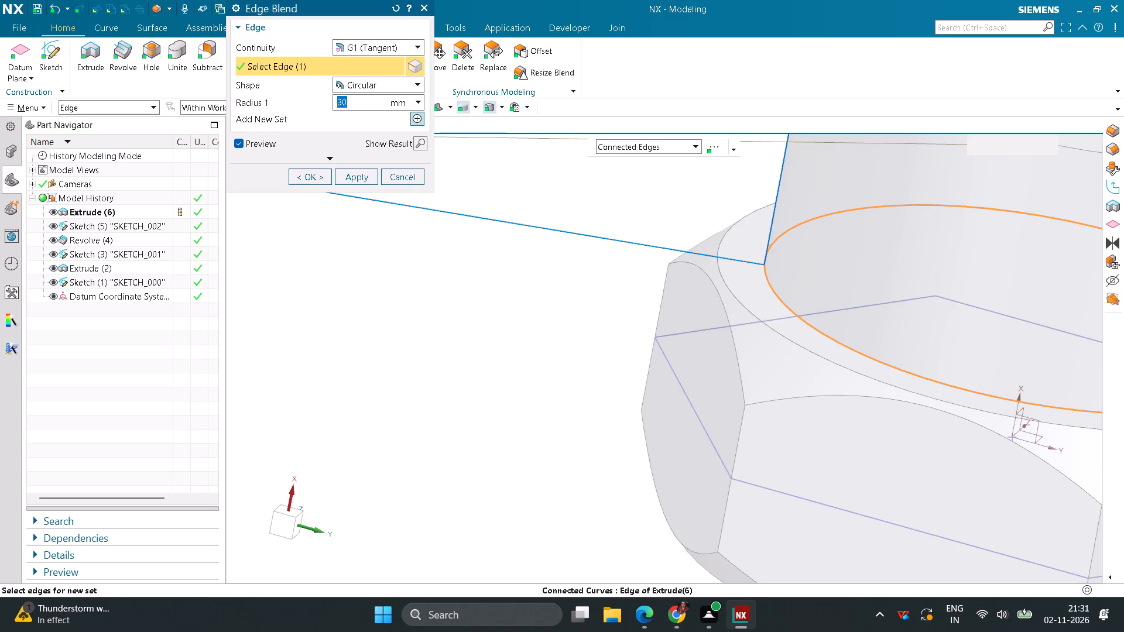
key(1)
key(Return)
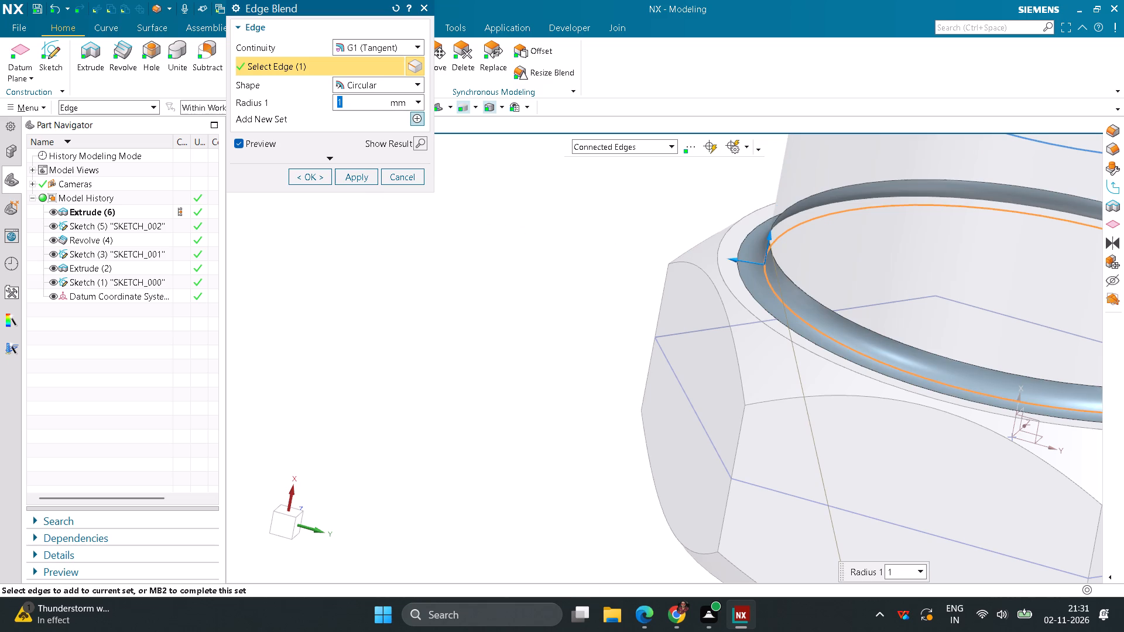
click(310, 176)
Sketch a 14.5 mm diameter circle centred at the origin on the boss's end face, and finish the sketch.
scroll(474, 229, down, 3)
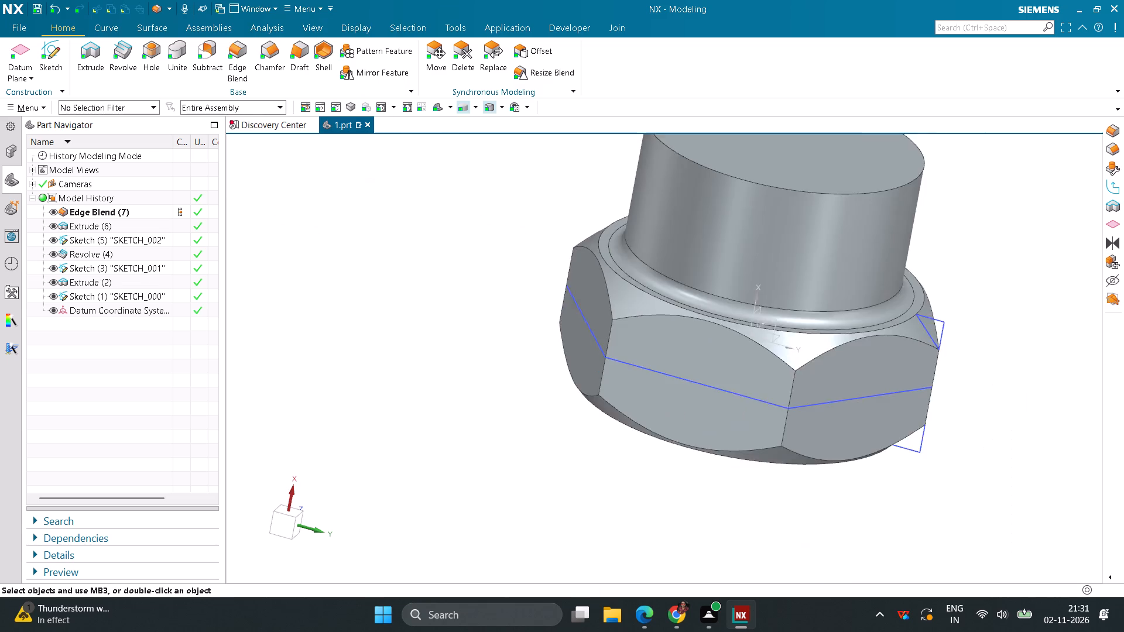
scroll(474, 231, down, 3)
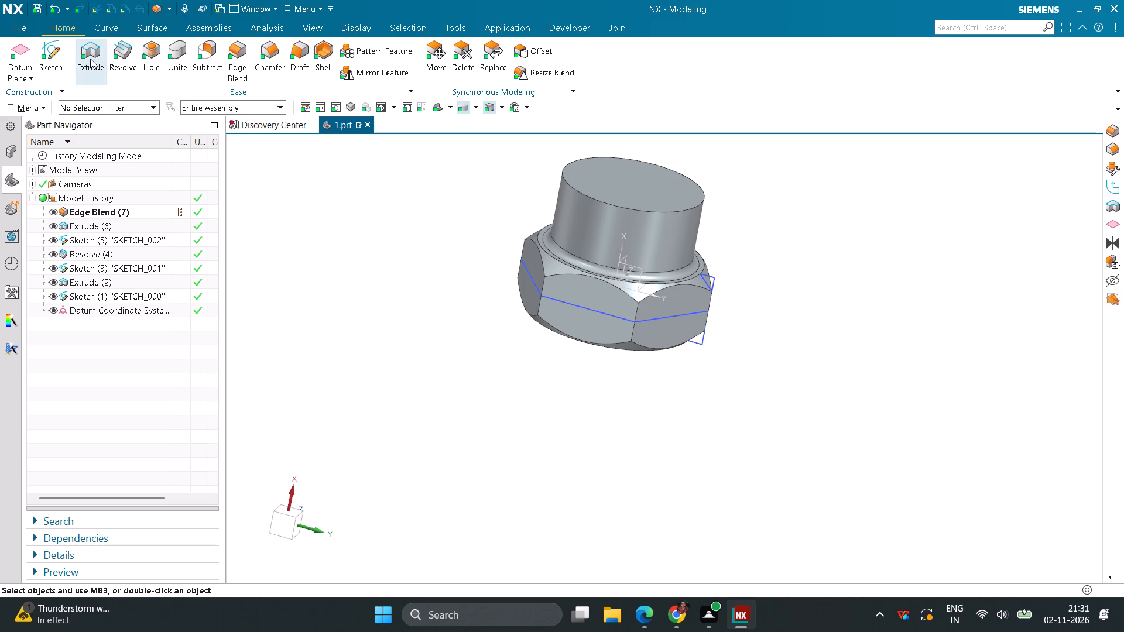
click(43, 50)
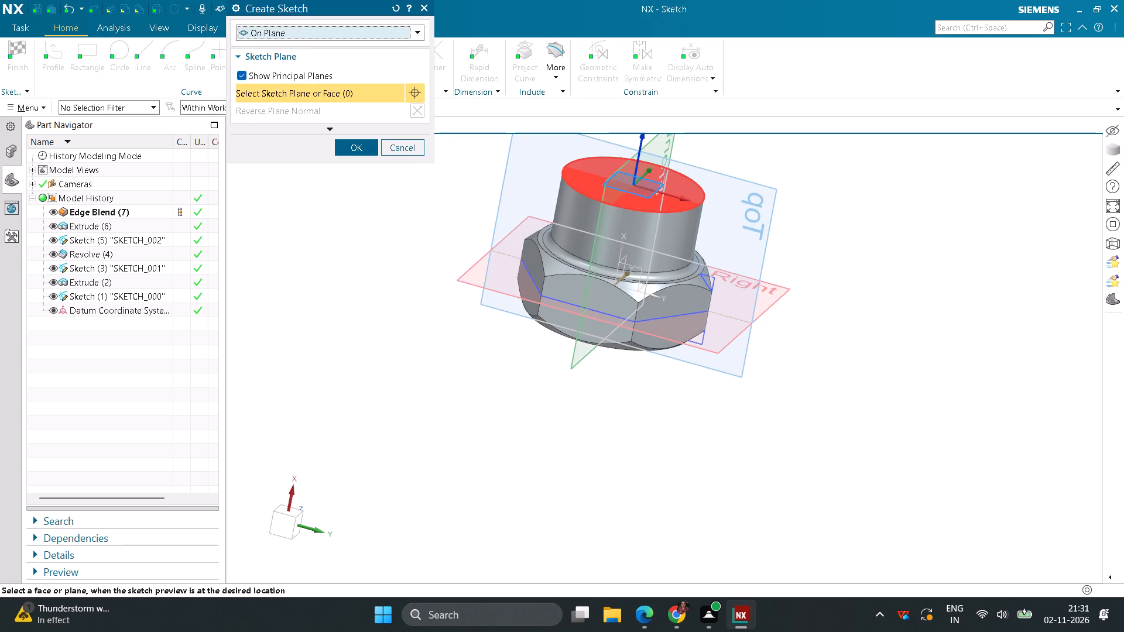
click(577, 183)
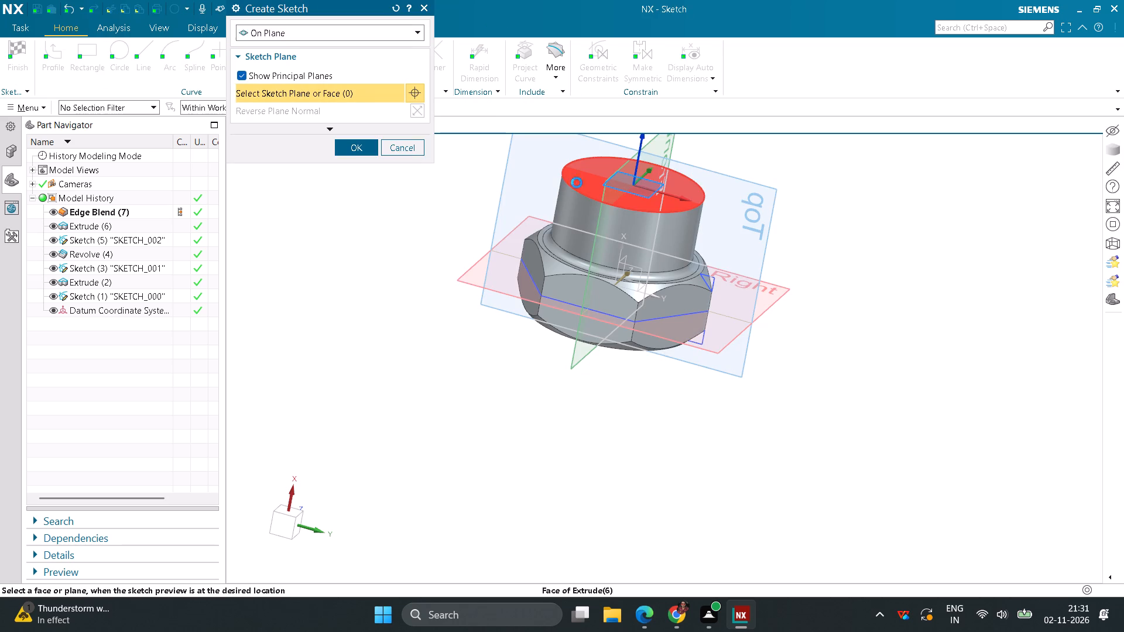
click(363, 147)
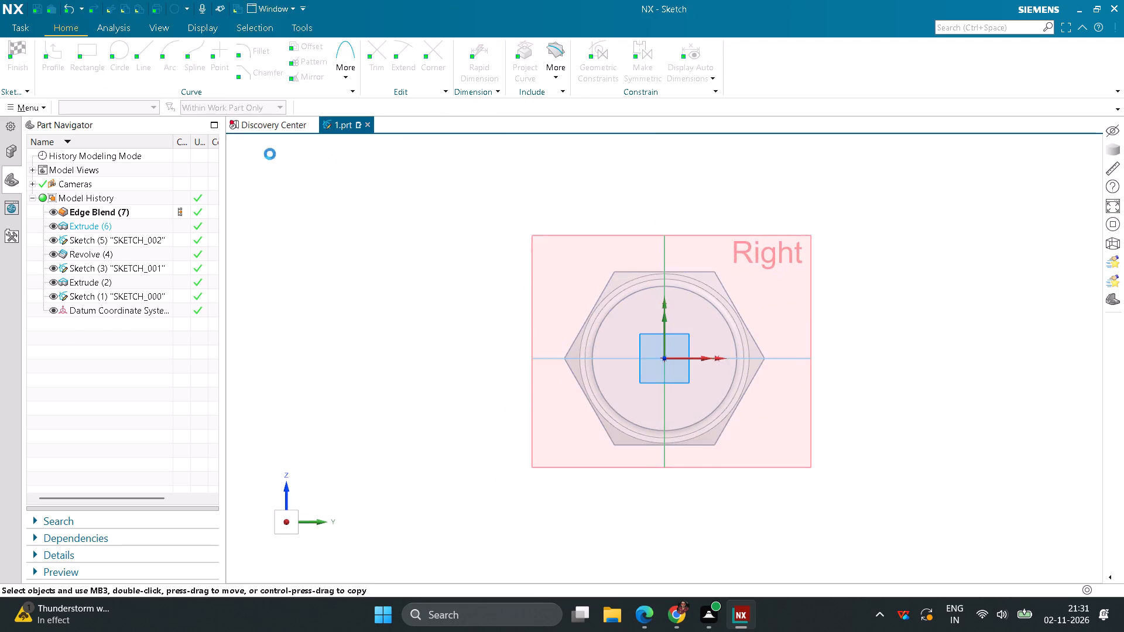
click(115, 47)
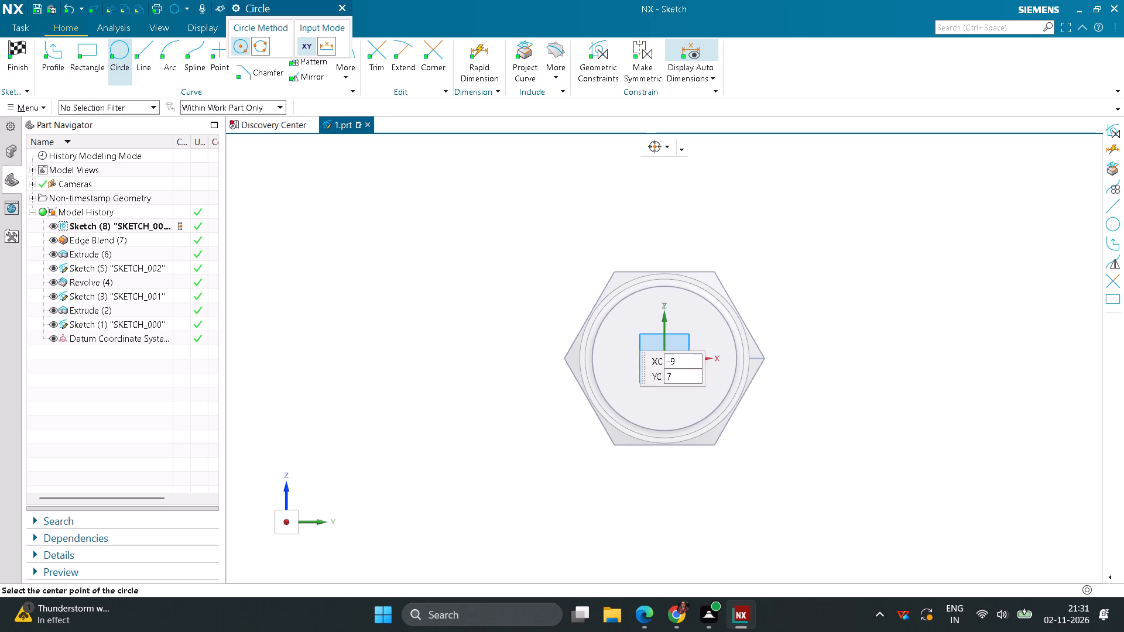
click(663, 355)
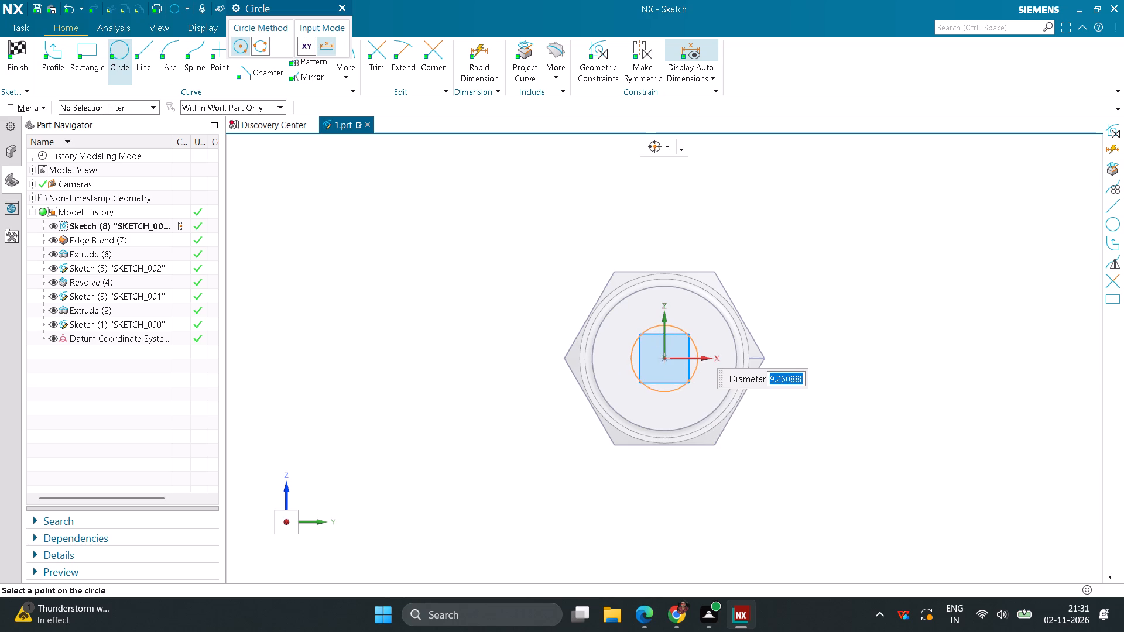
text(14.5)
key(Return)
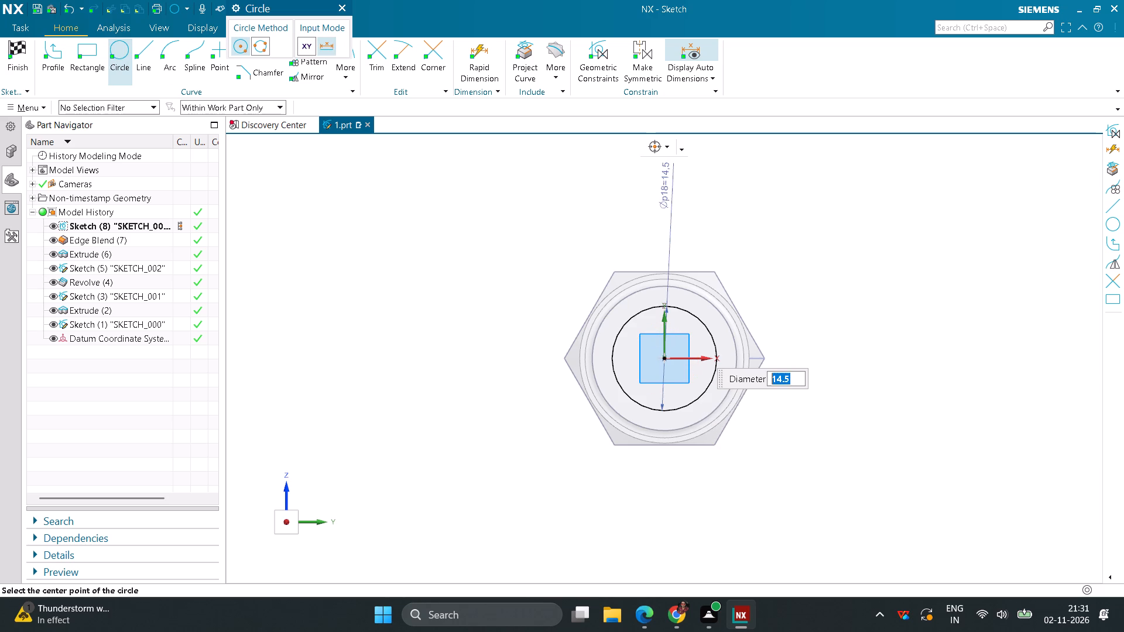
middle_click(482, 345)
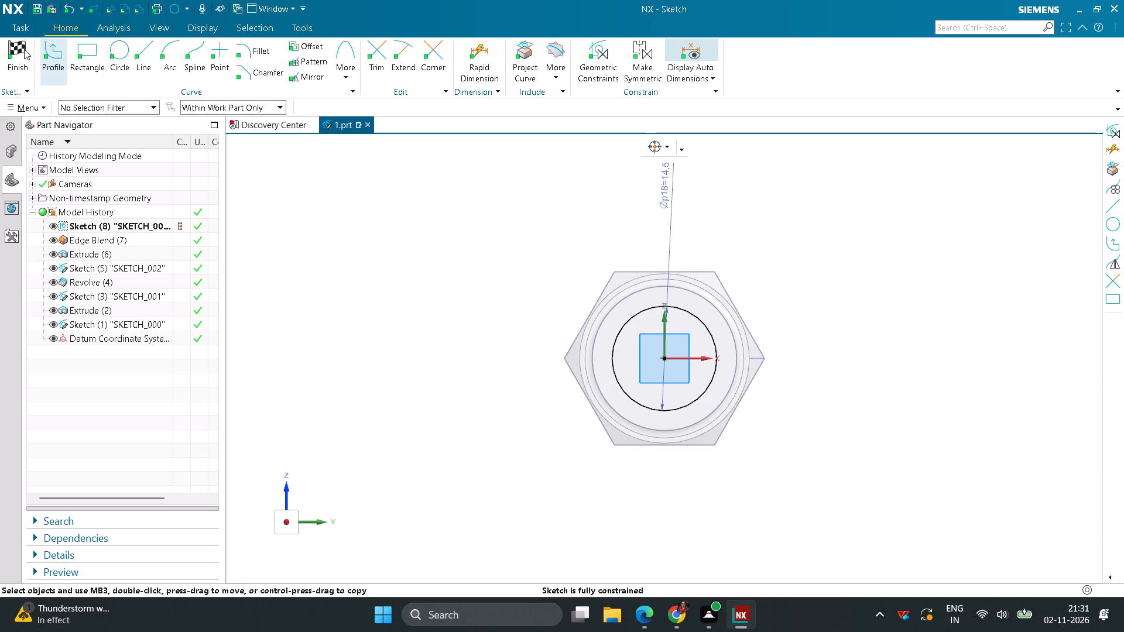
click(24, 48)
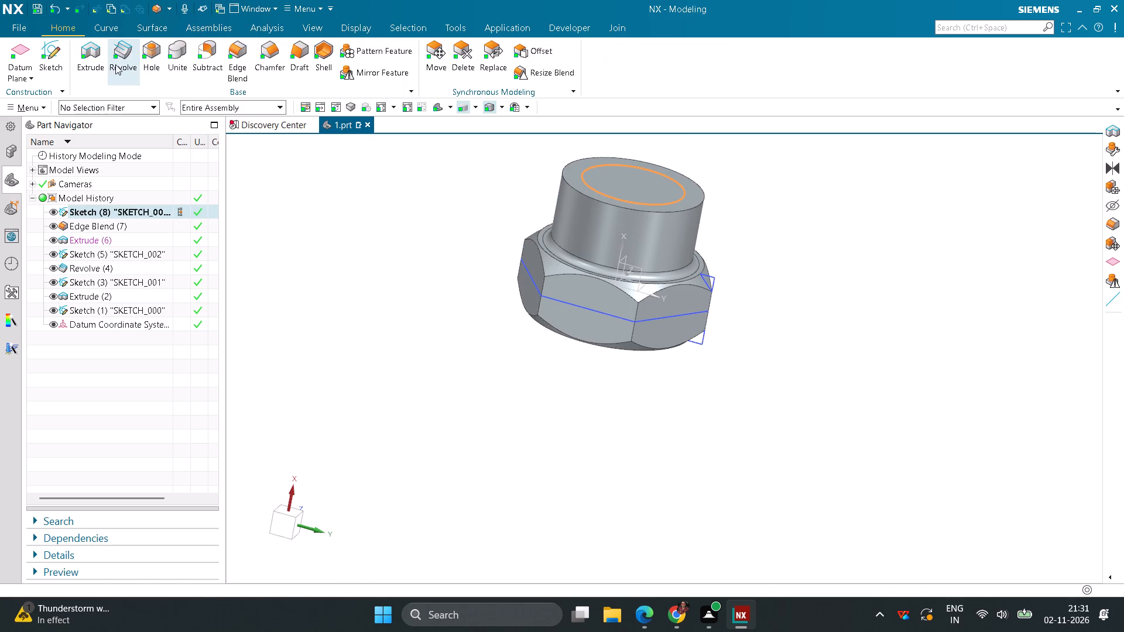
Extrude the 14.5 mm circle 8 mm in the reversed direction, into the boss, as a subtracted bore.
click(100, 58)
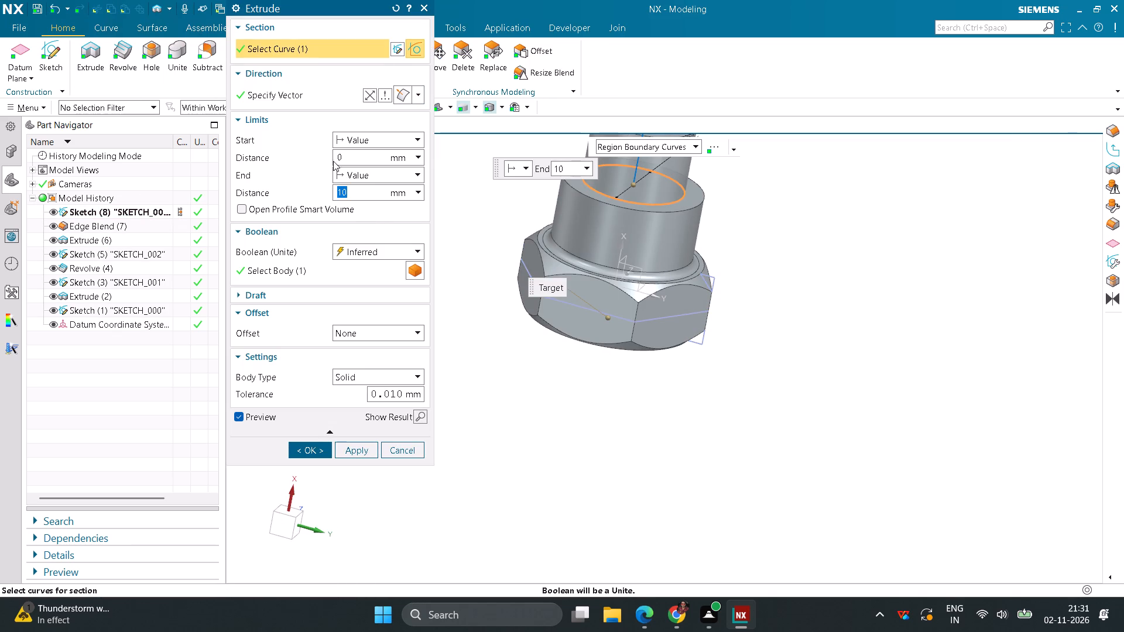
click(366, 97)
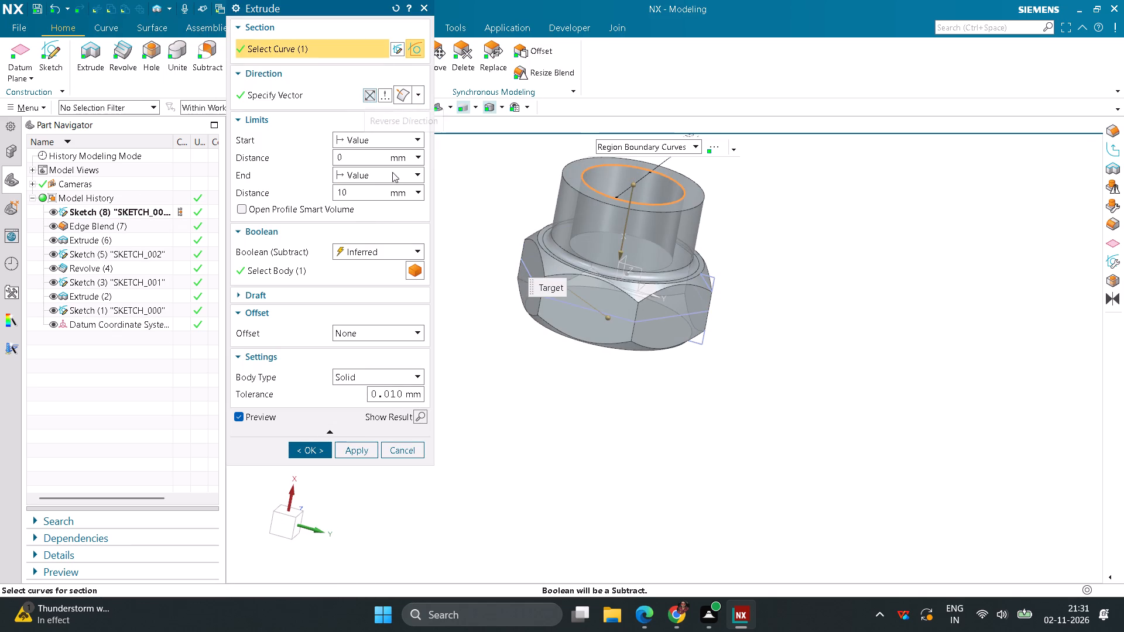
drag(358, 192, 320, 193)
key(8)
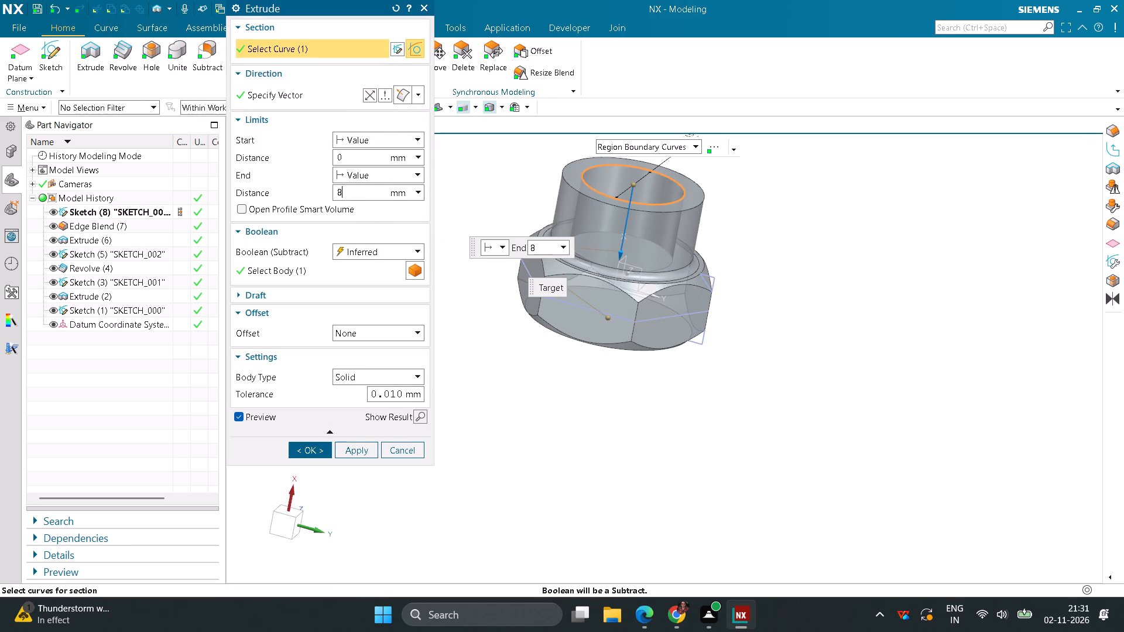
key(Return)
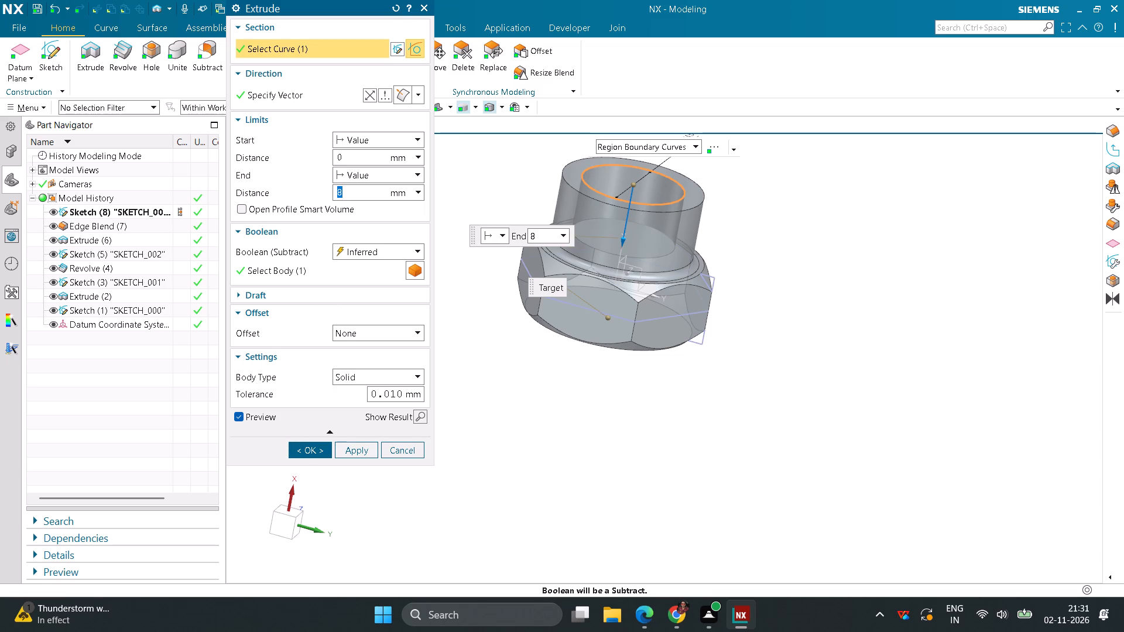
click(309, 456)
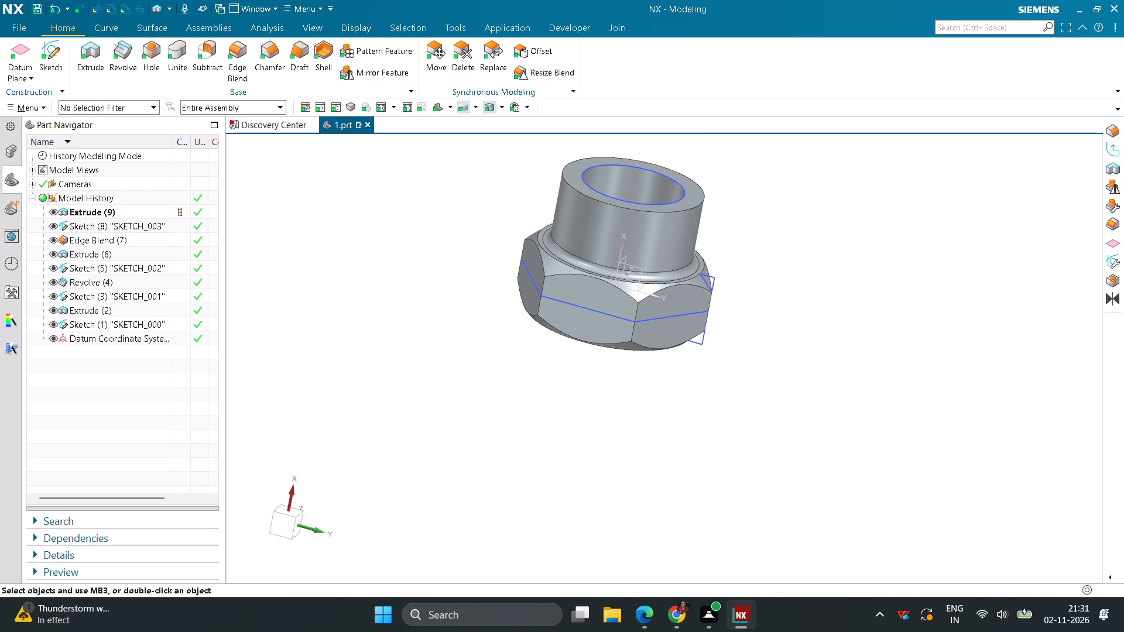
Chamfer the outer circular edge of the boss's end face with a symmetric 1 mm distance.
scroll(436, 367, down, 2)
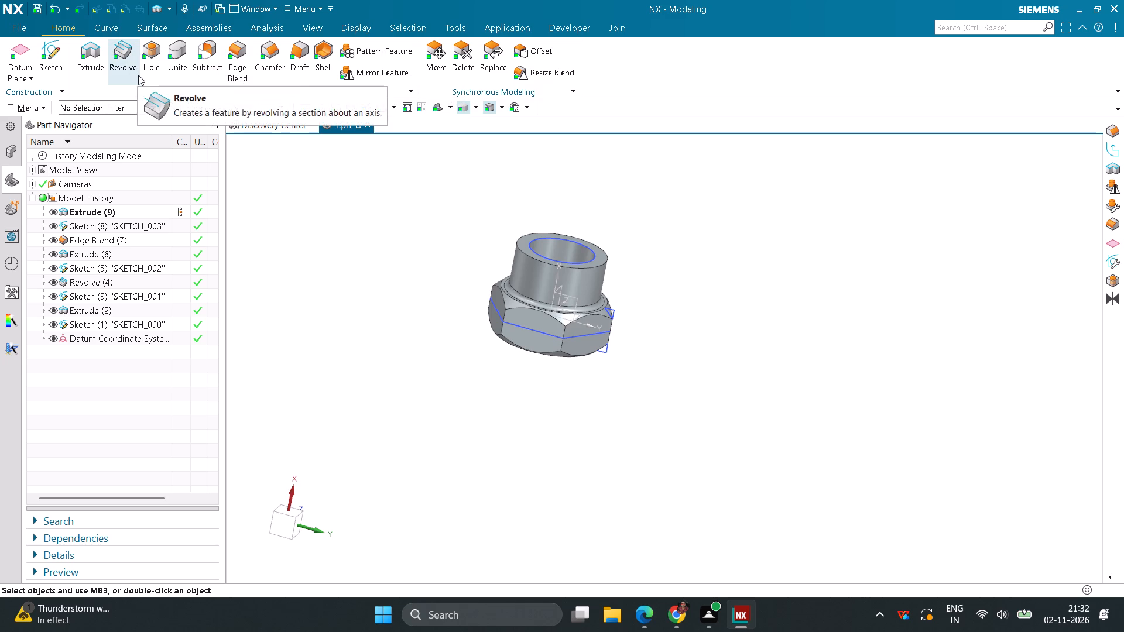
click(257, 50)
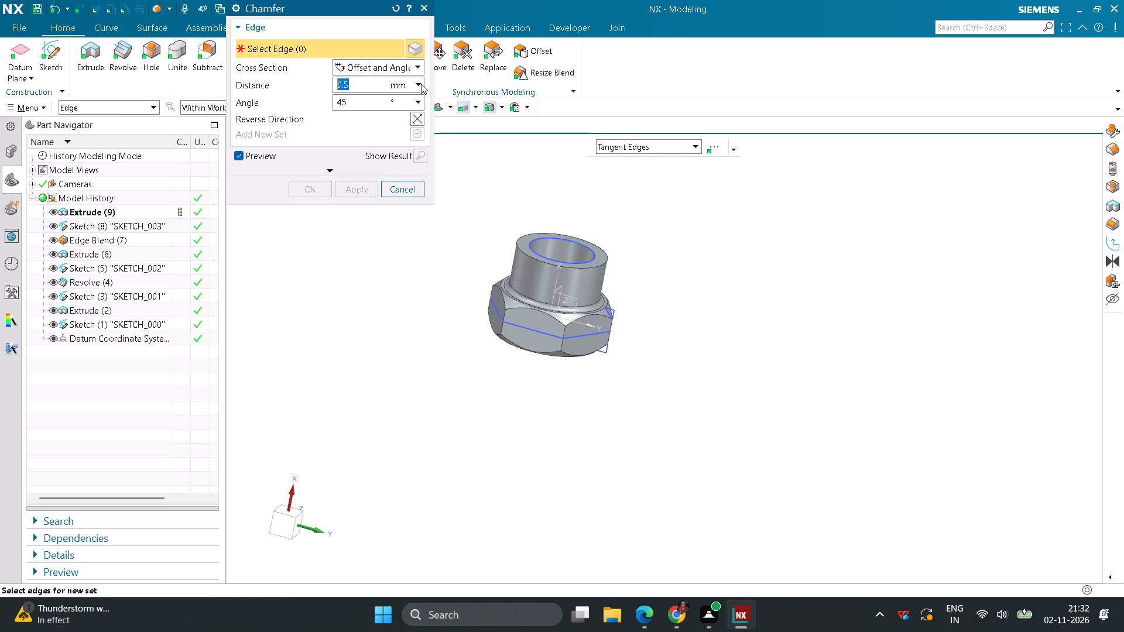
click(417, 67)
click(376, 81)
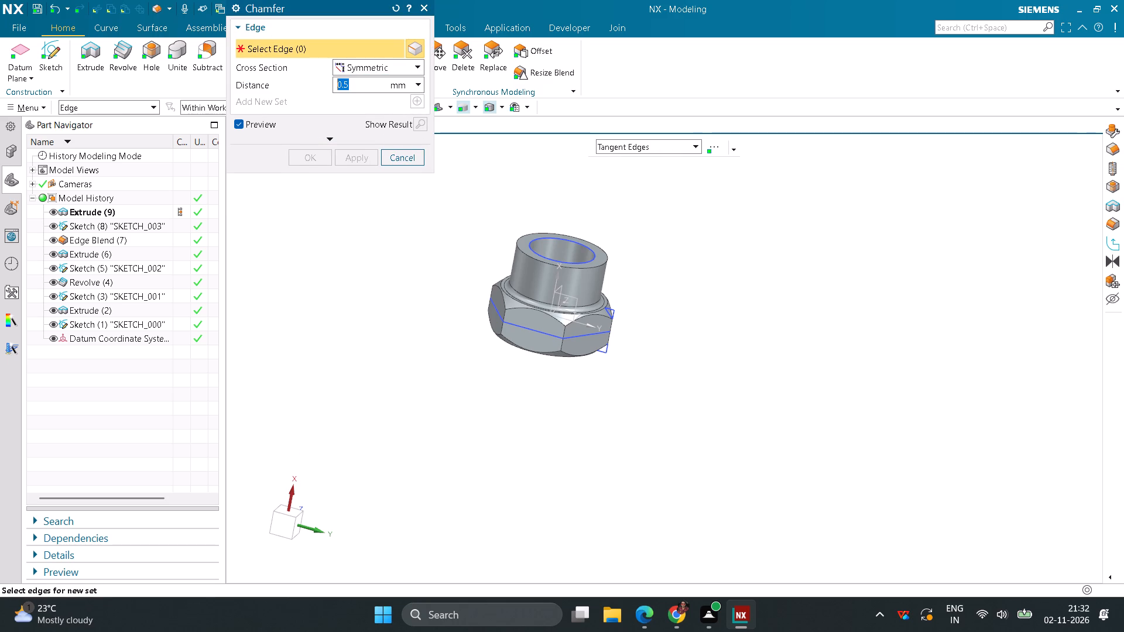
click(518, 238)
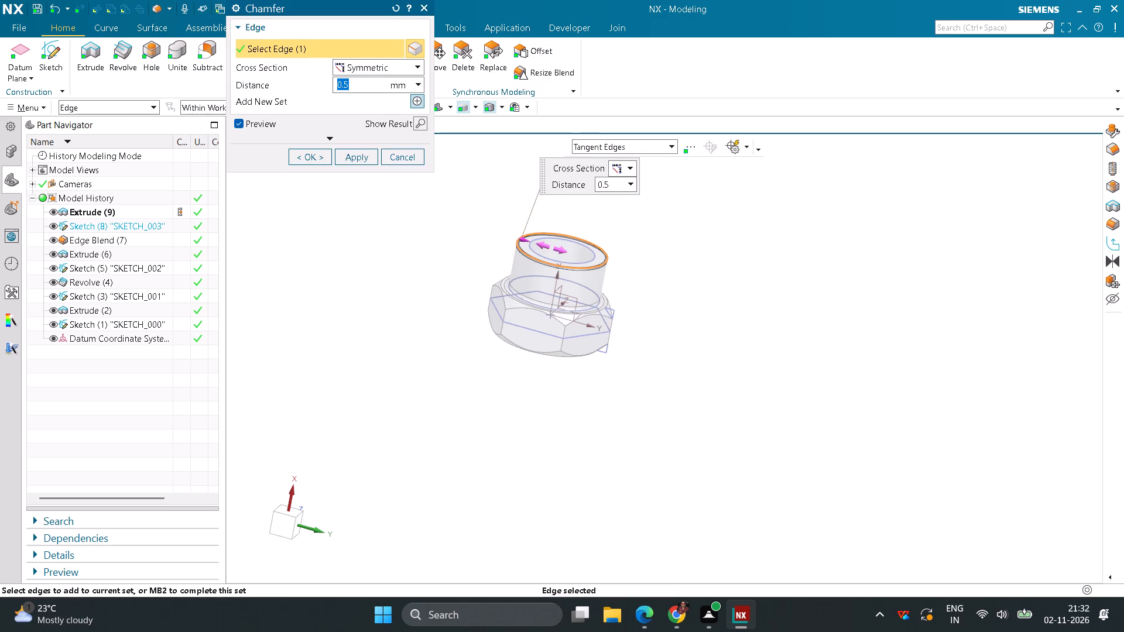
key(1)
key(Return)
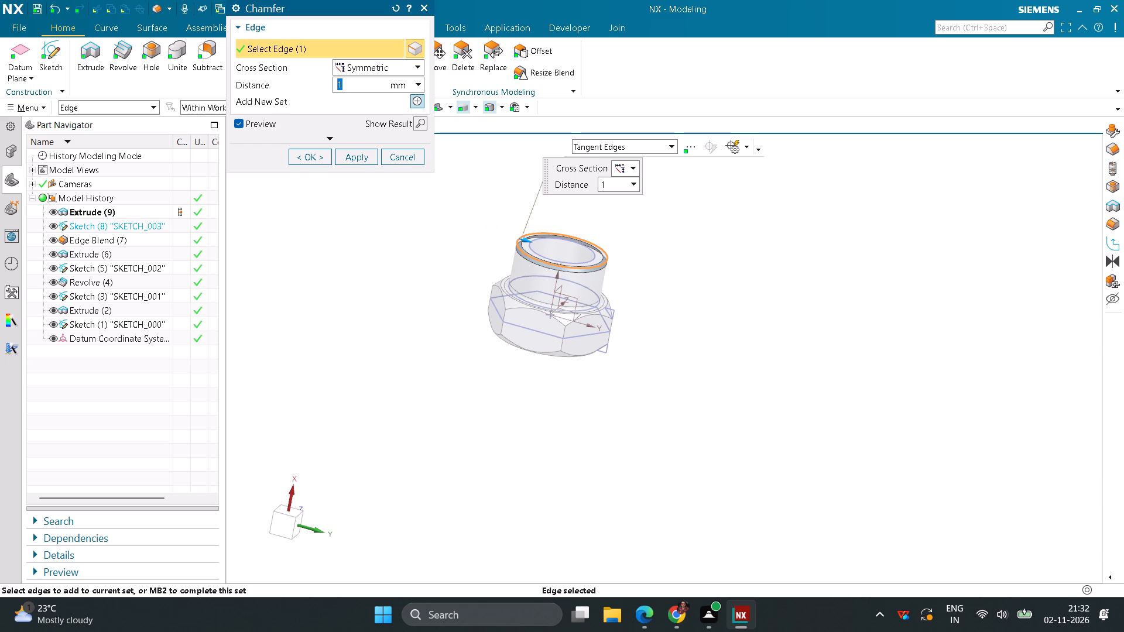
click(300, 156)
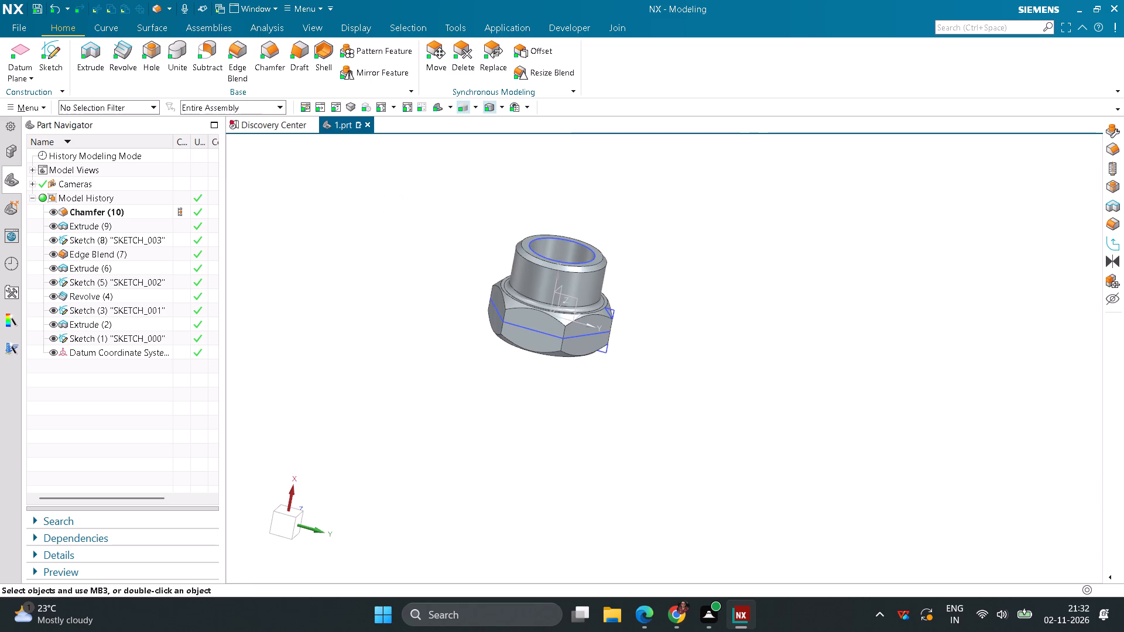
Chamfer the bore's mouth edge at the boss's end face with a symmetric 1 mm distance.
click(272, 61)
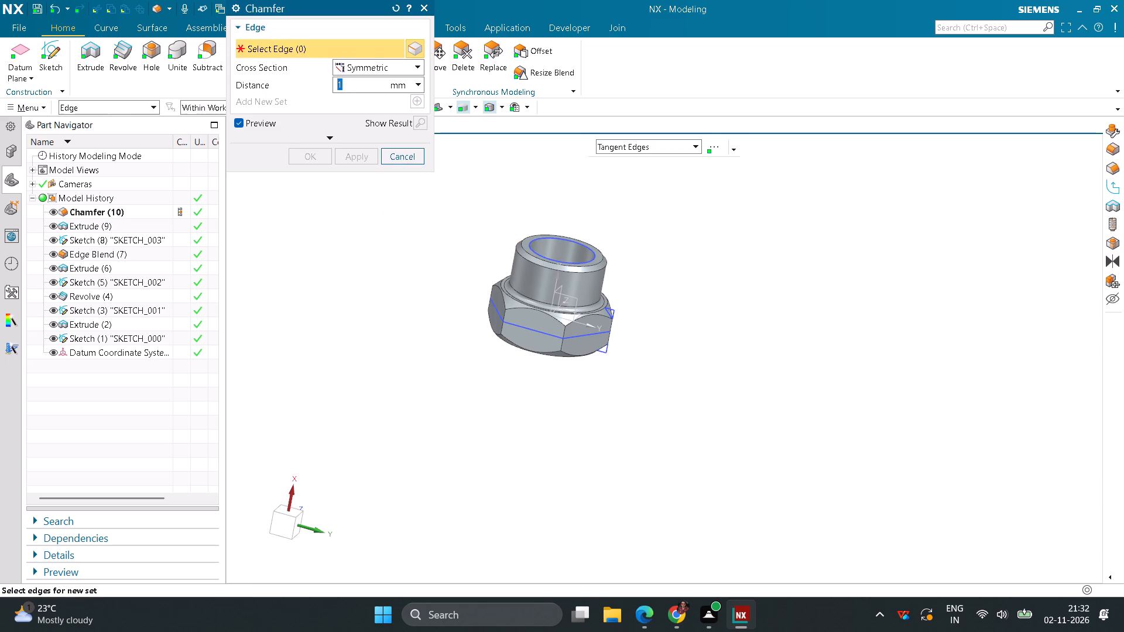
middle_drag(671, 277, 665, 285)
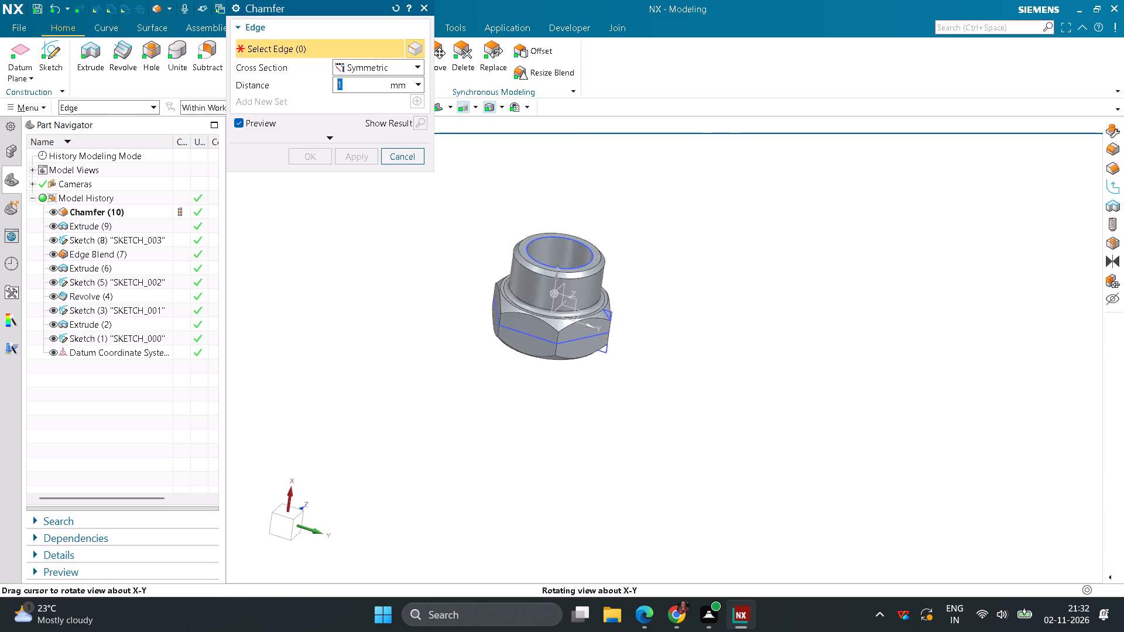
middle_drag(665, 285, 657, 301)
click(529, 252)
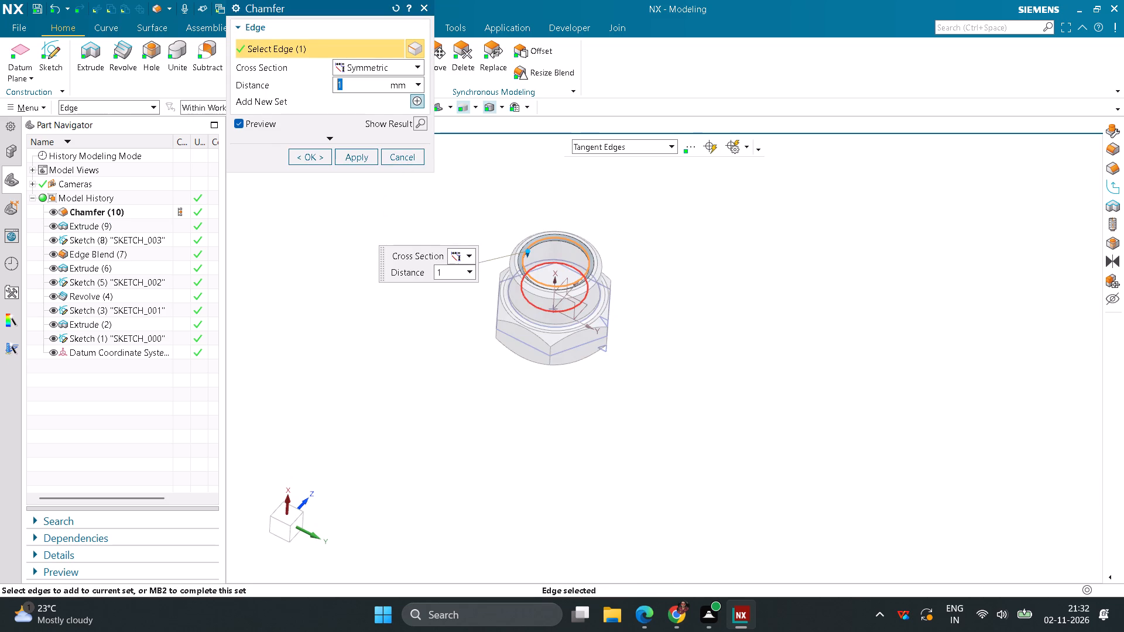
click(307, 156)
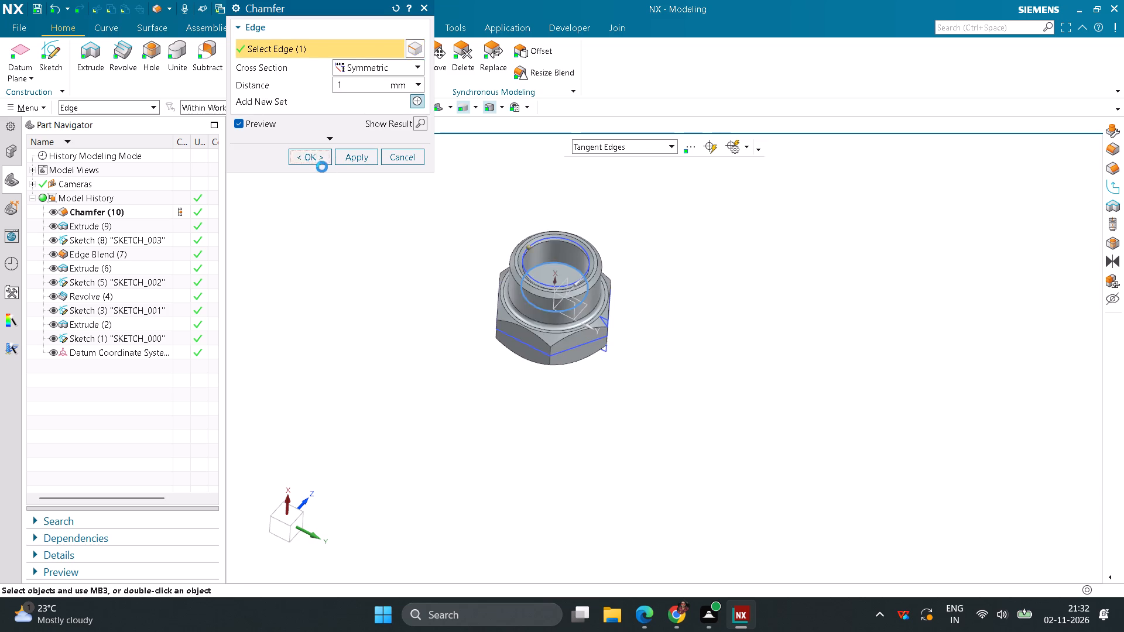
Sketch a 12.95 mm diameter circle centred at the origin on the hexagonal body's end face opposite the boss, and finish the sketch.
scroll(430, 241, down, 4)
scroll(420, 296, up, 4)
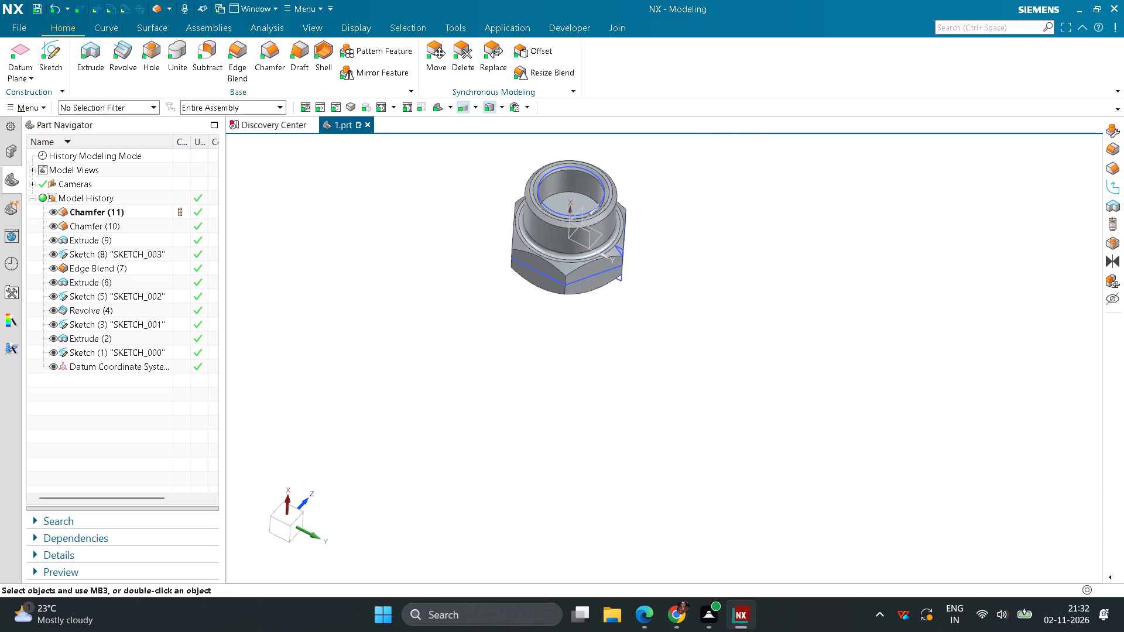
middle_drag(423, 294, 369, 252)
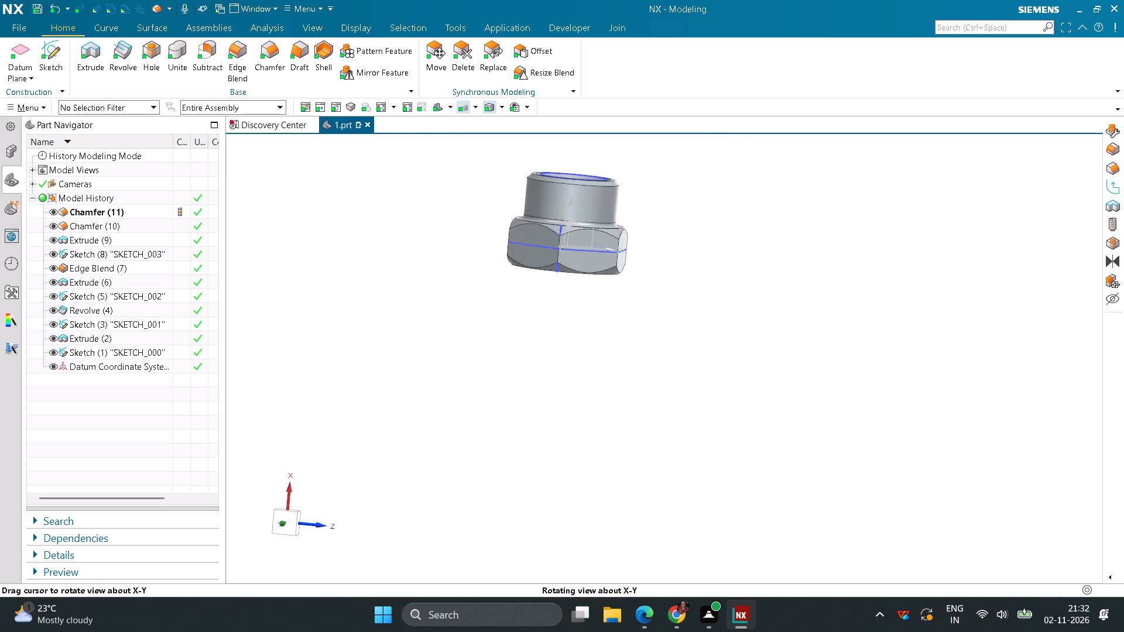
middle_drag(369, 252, 419, 235)
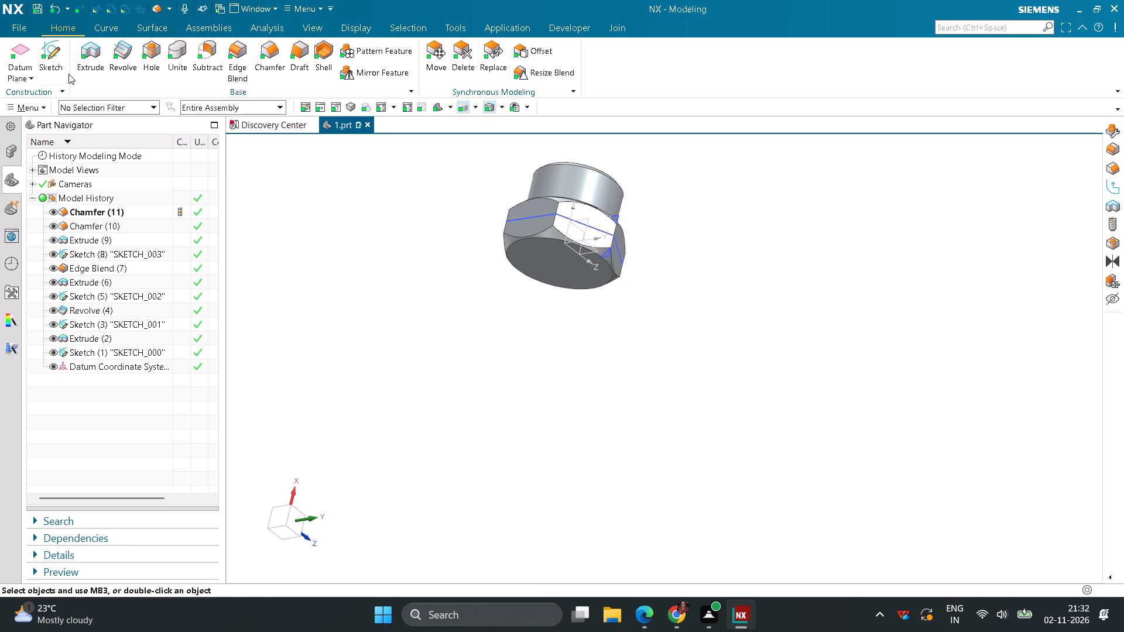
click(55, 63)
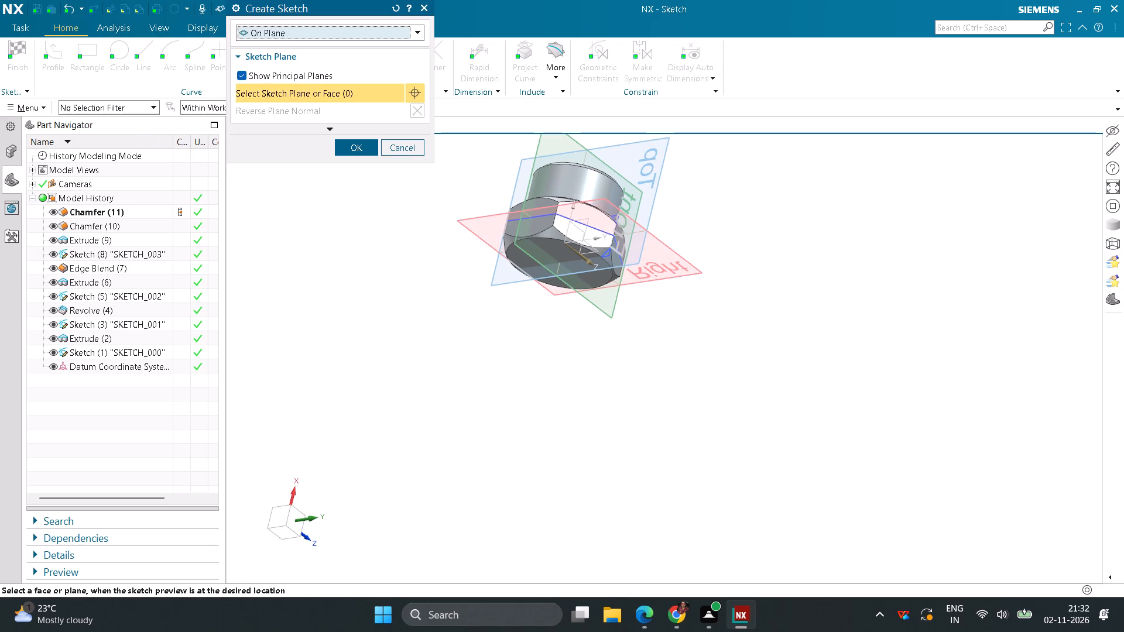
click(529, 258)
click(359, 147)
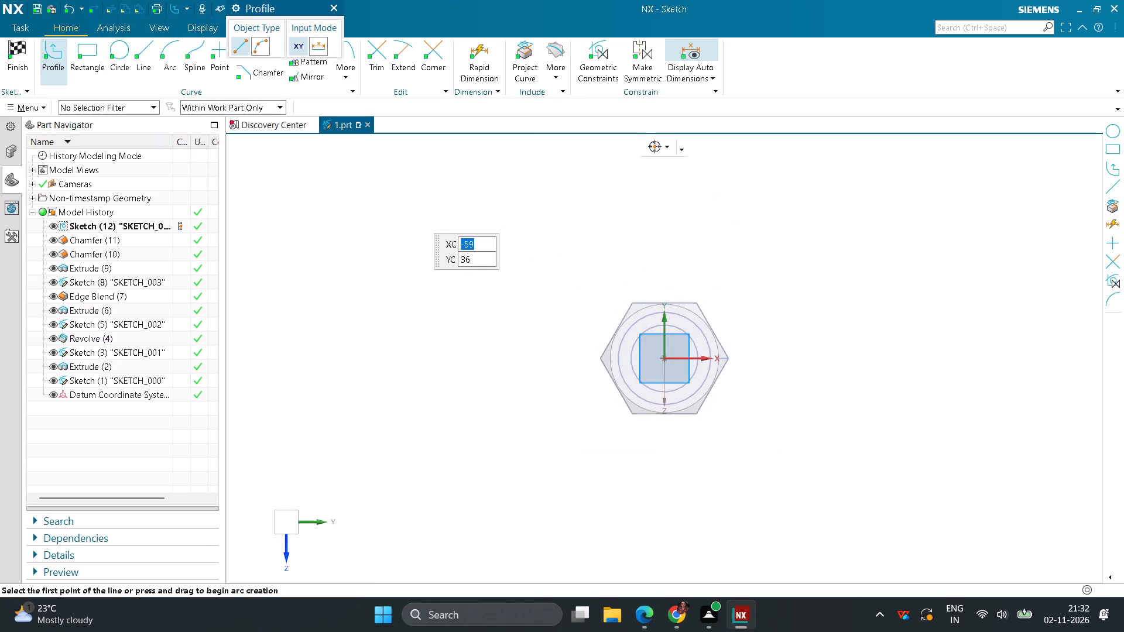
click(120, 57)
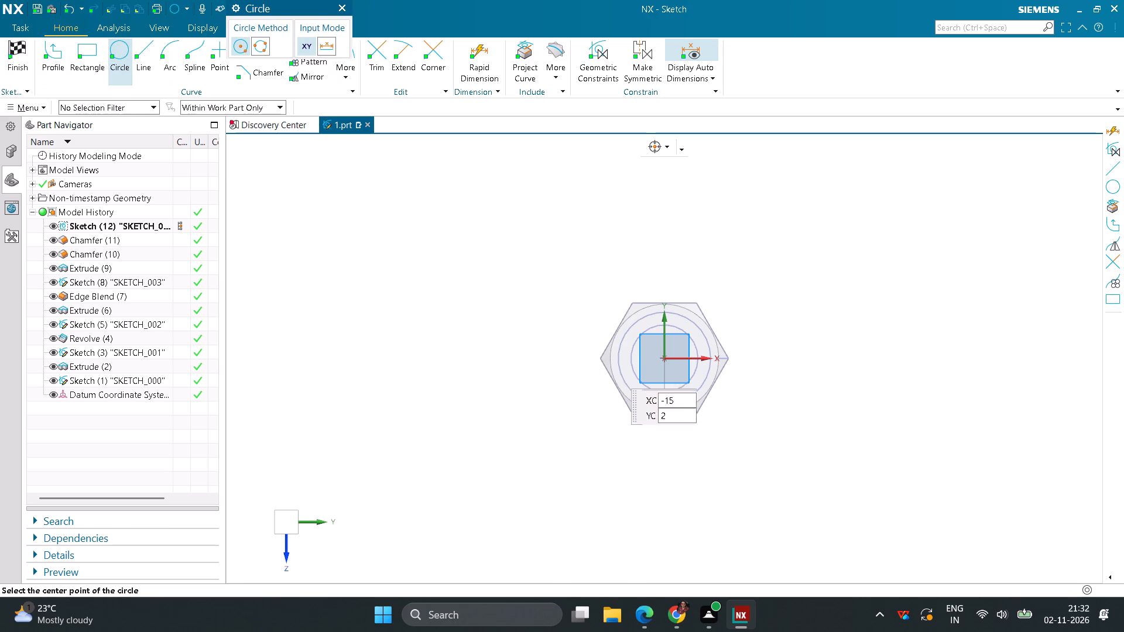
click(663, 359)
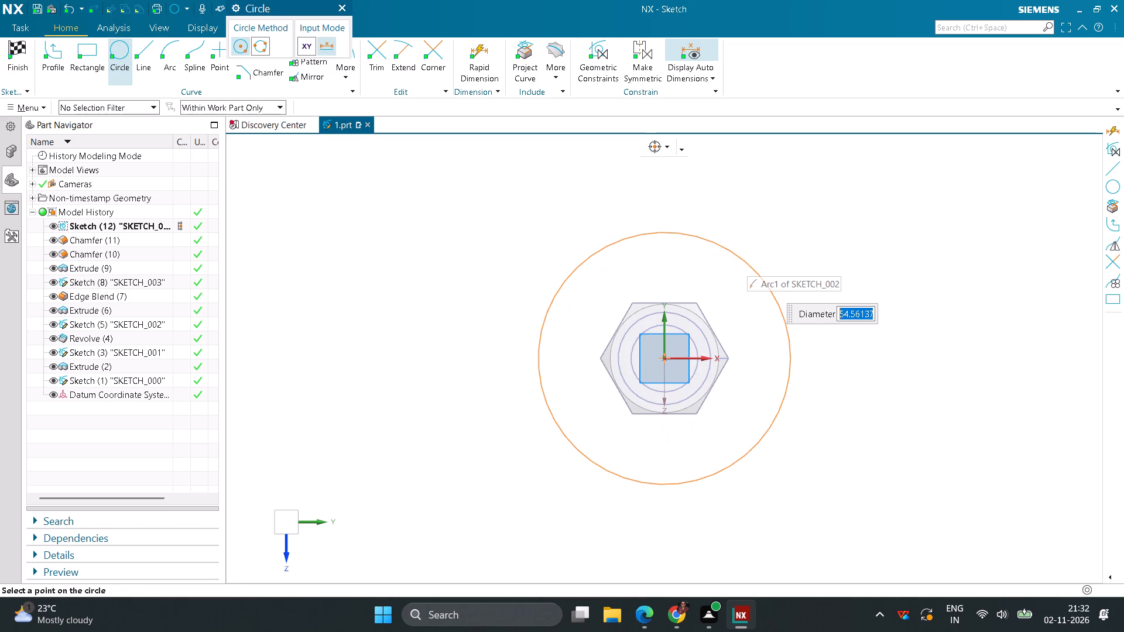
text(12.02)
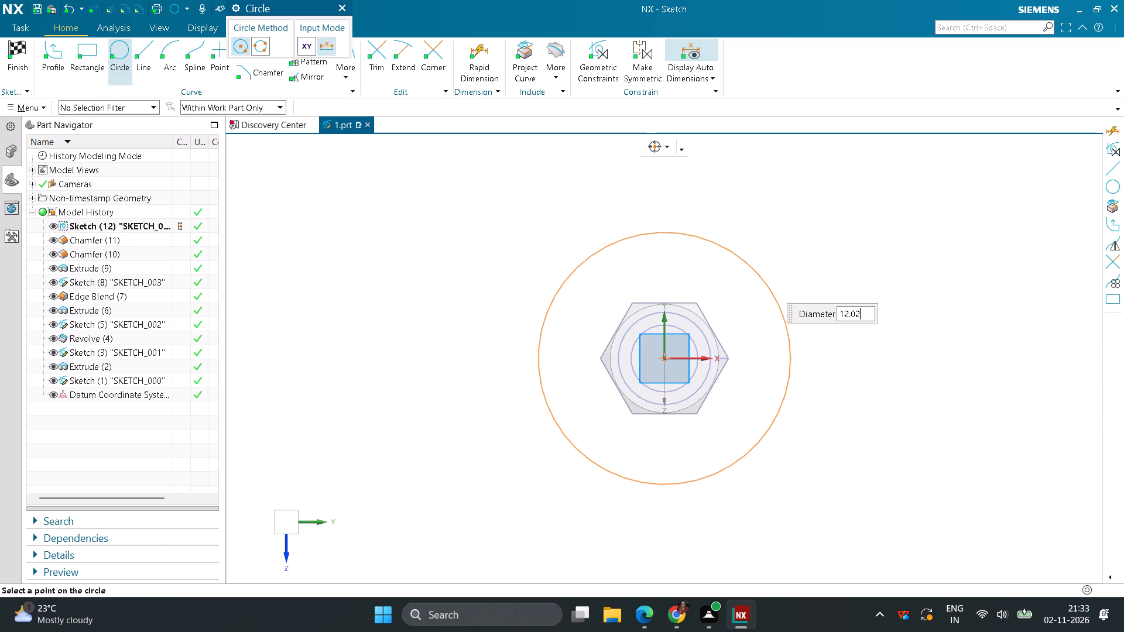
key(BackSpace)
key(BackSpace)
text(95)
key(Return)
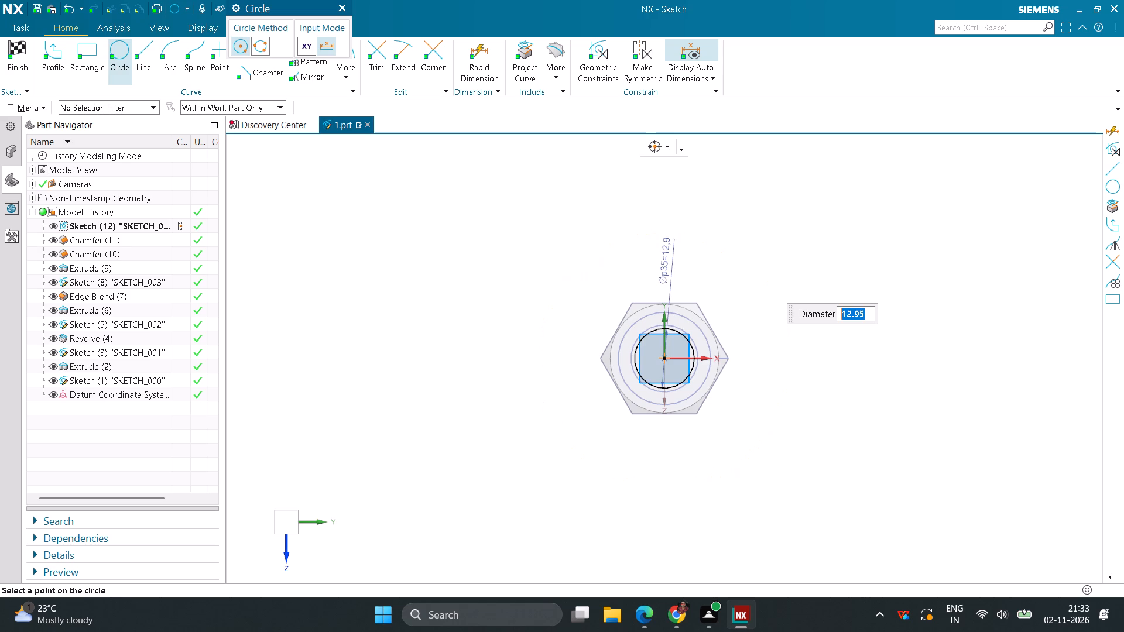
middle_click(484, 267)
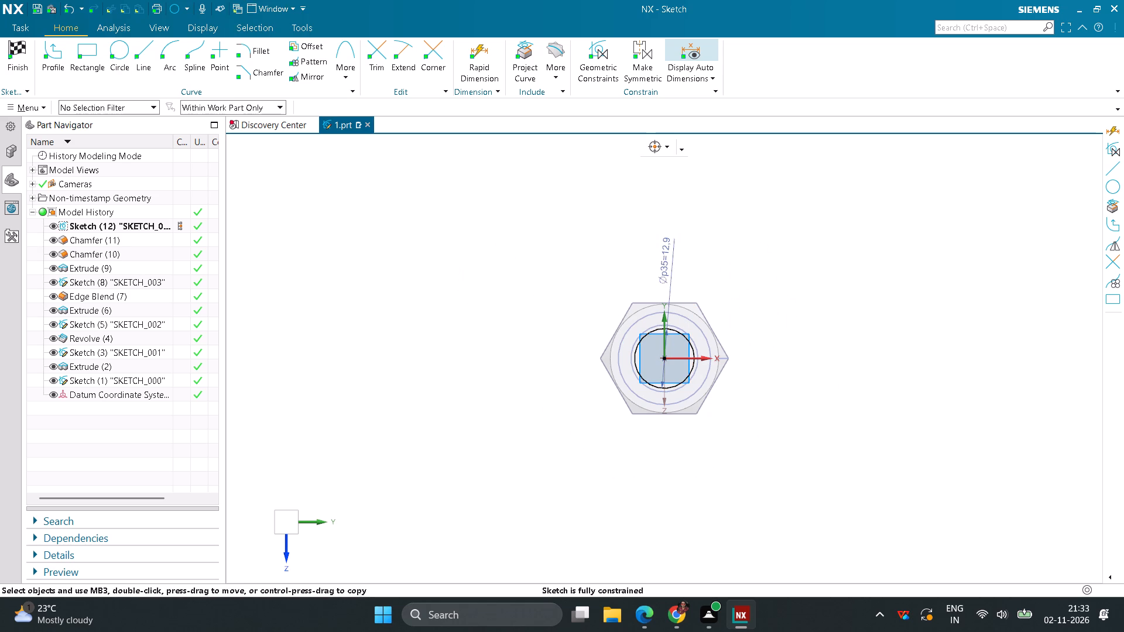
click(14, 51)
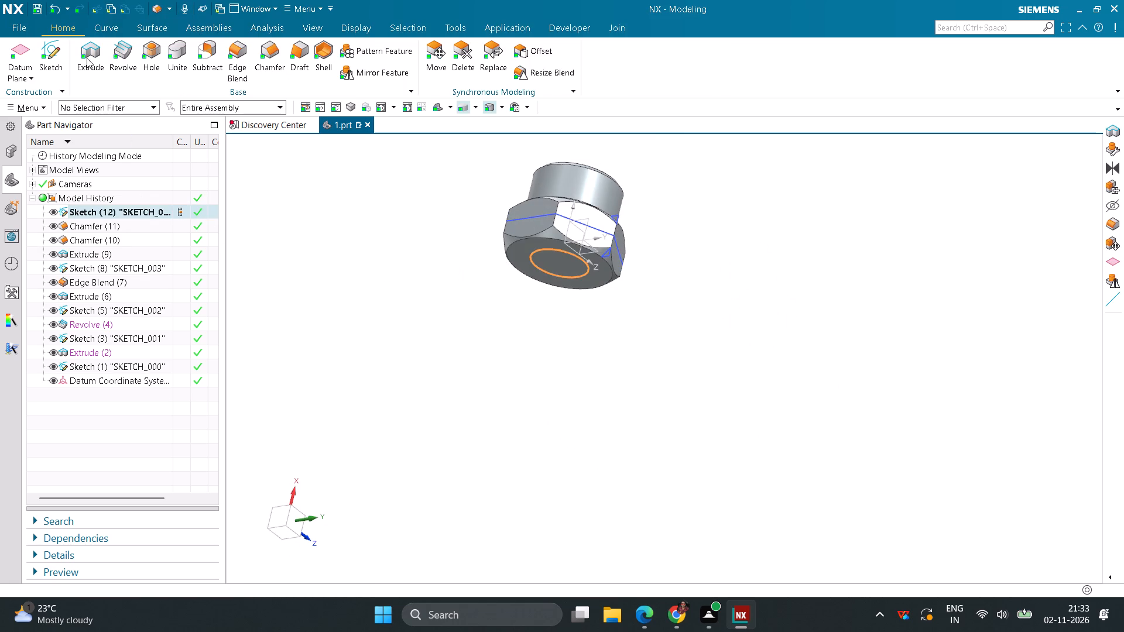
Extrude the 12.95 mm circle 25 mm outward from the hexagonal face as a shank united with the body.
click(87, 58)
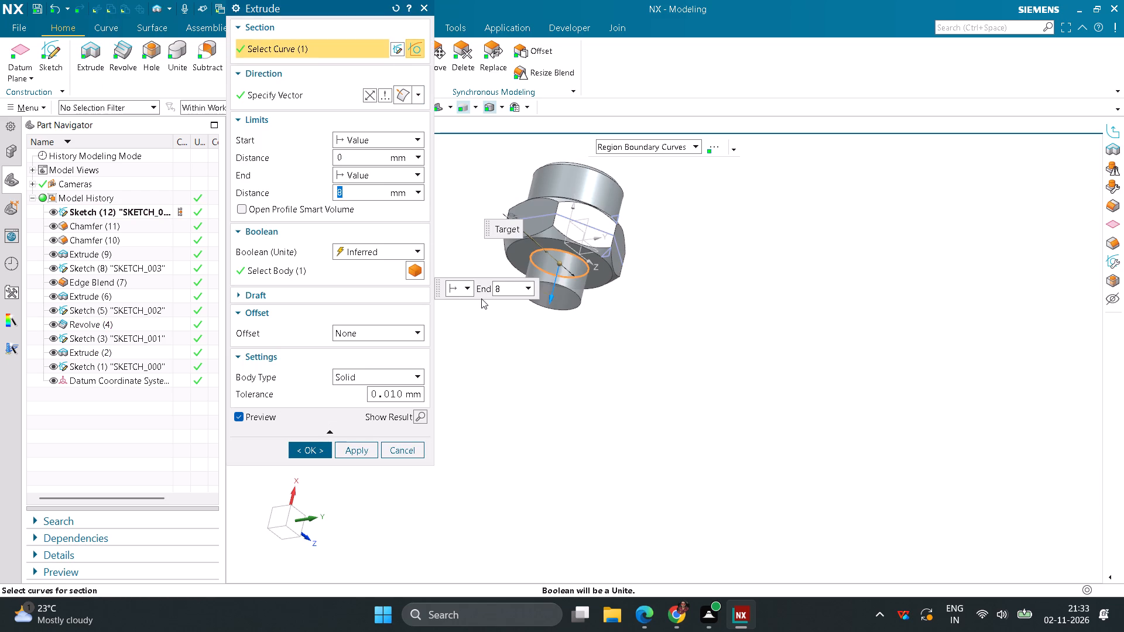
text(25)
key(Return)
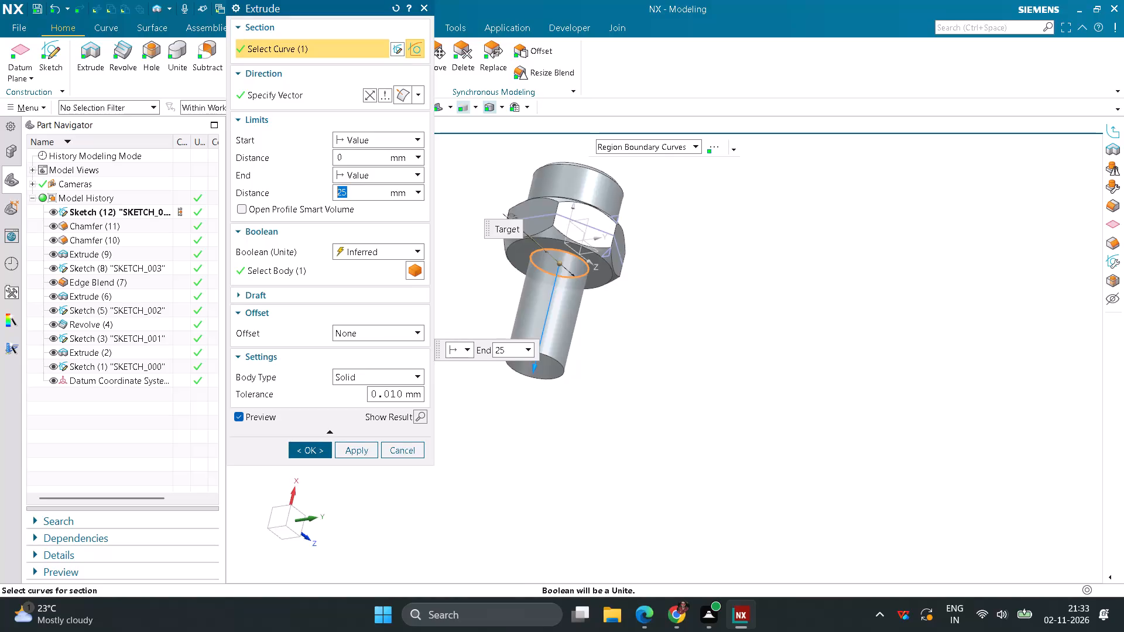
middle_drag(690, 367, 686, 376)
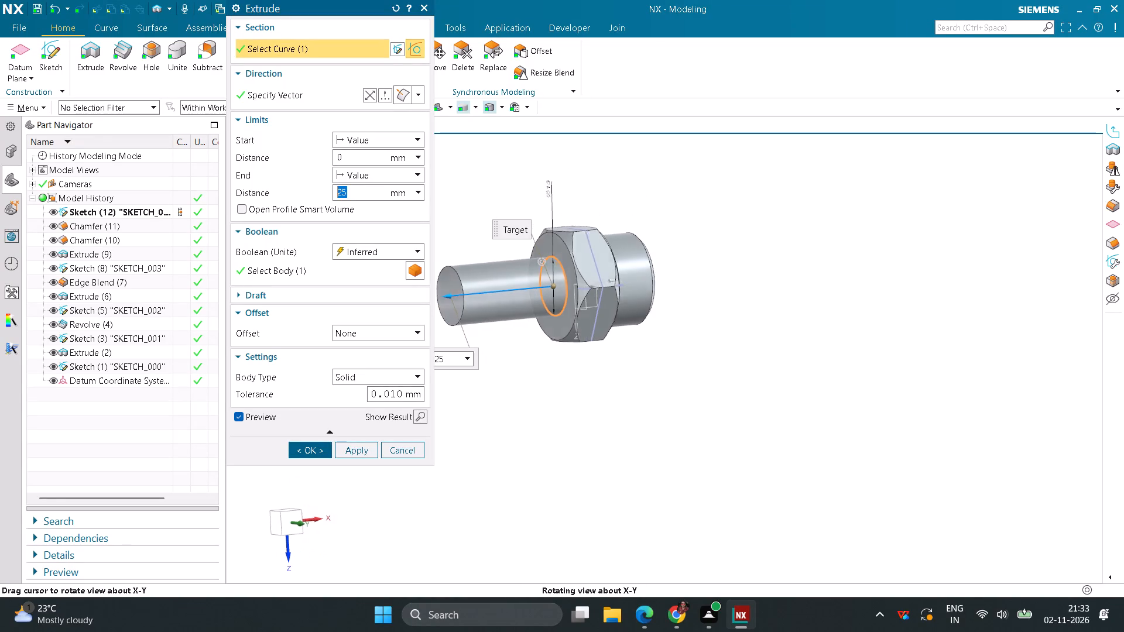
middle_drag(686, 376, 687, 376)
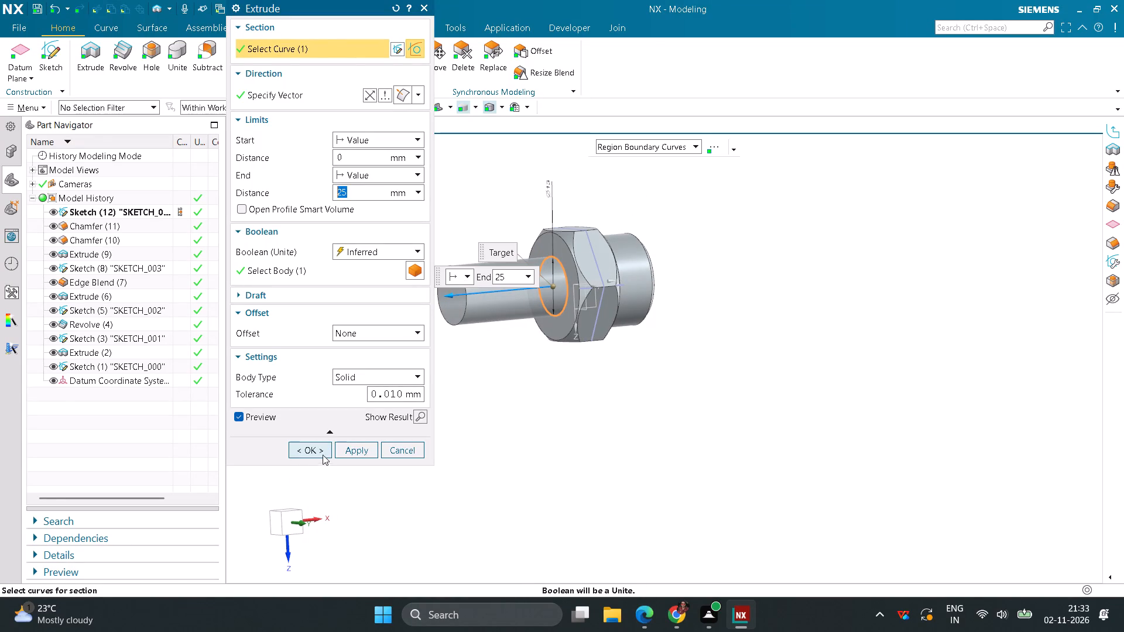
click(310, 453)
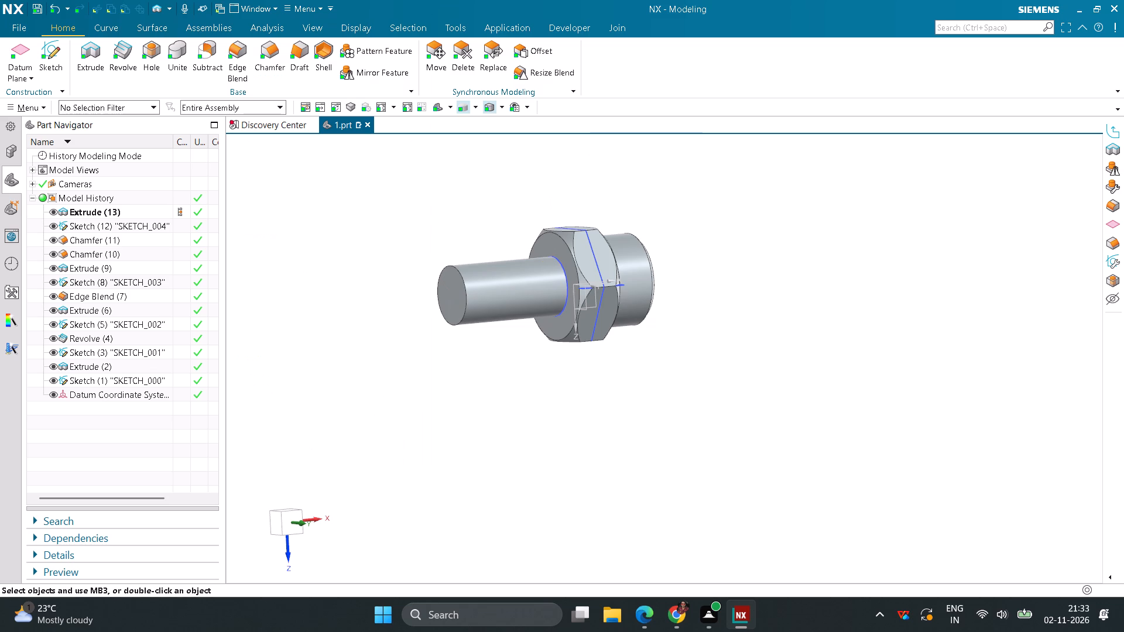
Apply a 1 mm radius edge blend to the edge where the shank meets the hexagonal body.
click(241, 64)
click(555, 262)
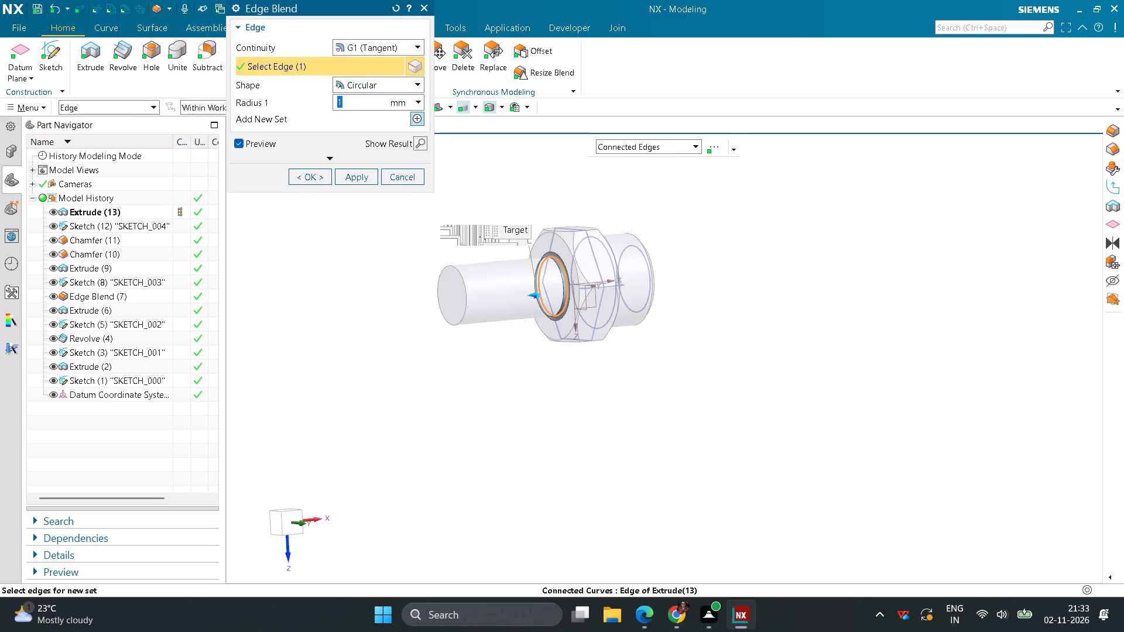
click(311, 180)
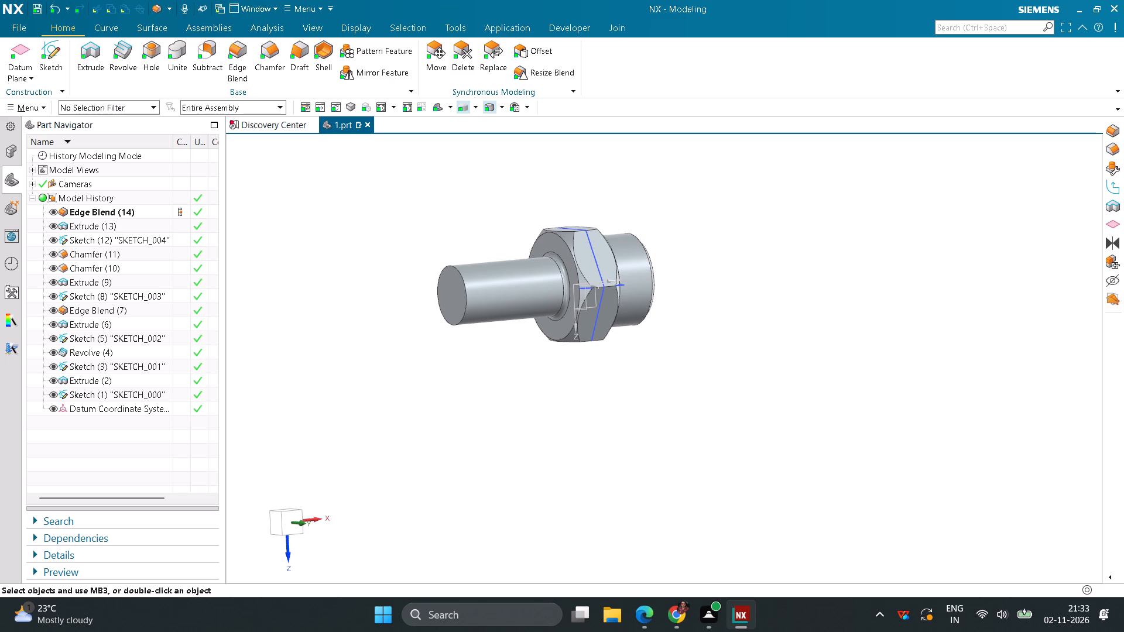
On the Front plane, start a sketch and draw a horizontal line about 16.5 mm long, about 4.5 mm above the axis, crossing the shank's free end.
click(59, 62)
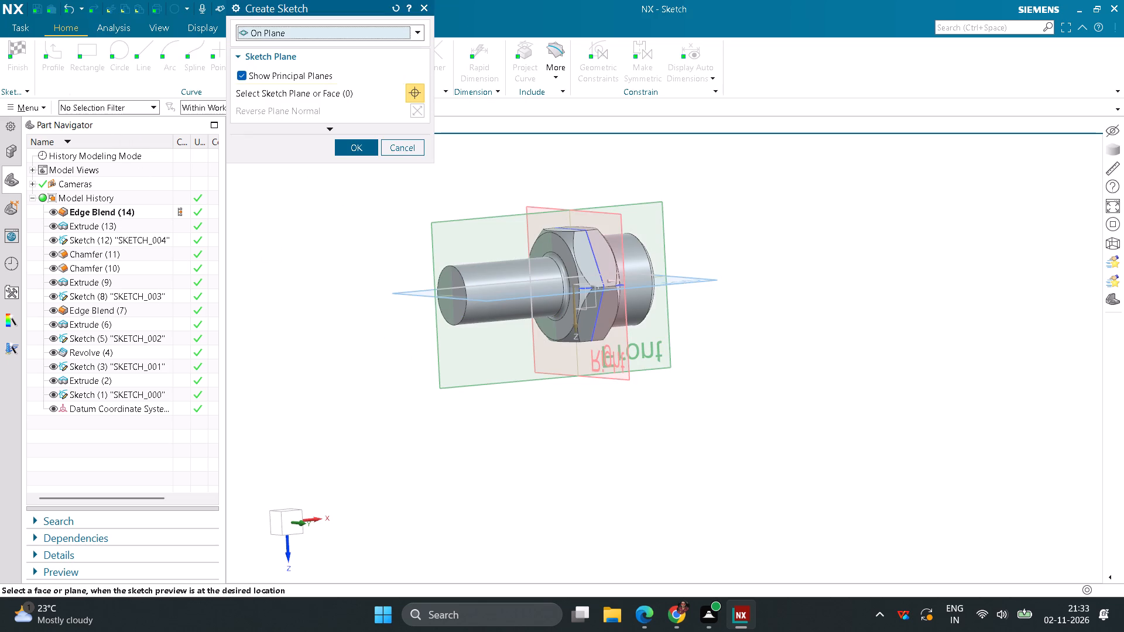
click(660, 222)
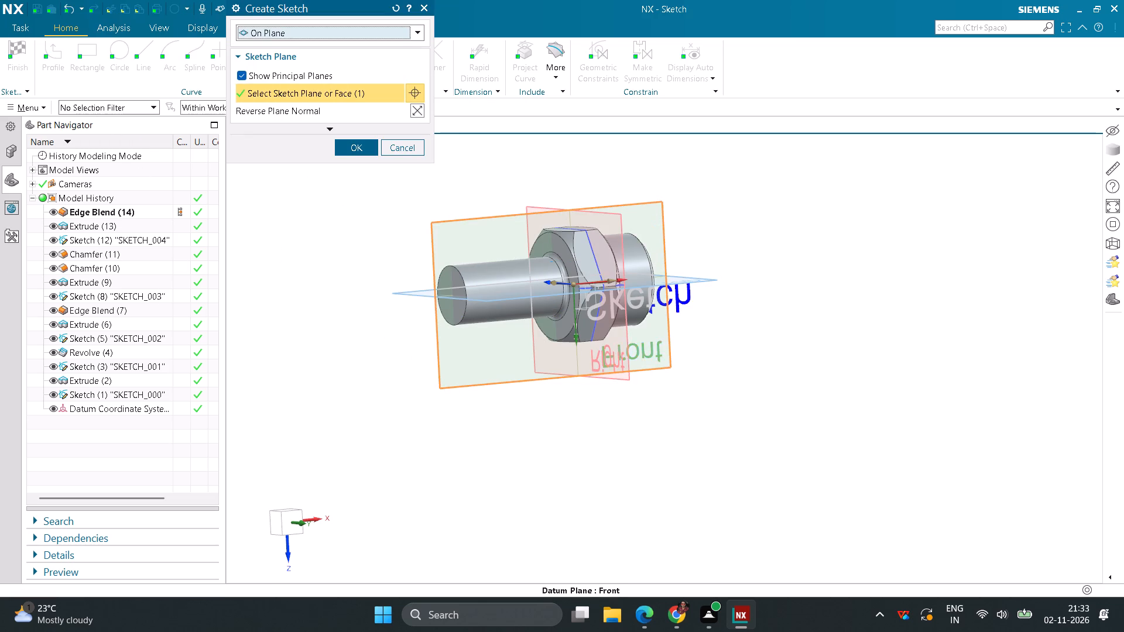
click(350, 147)
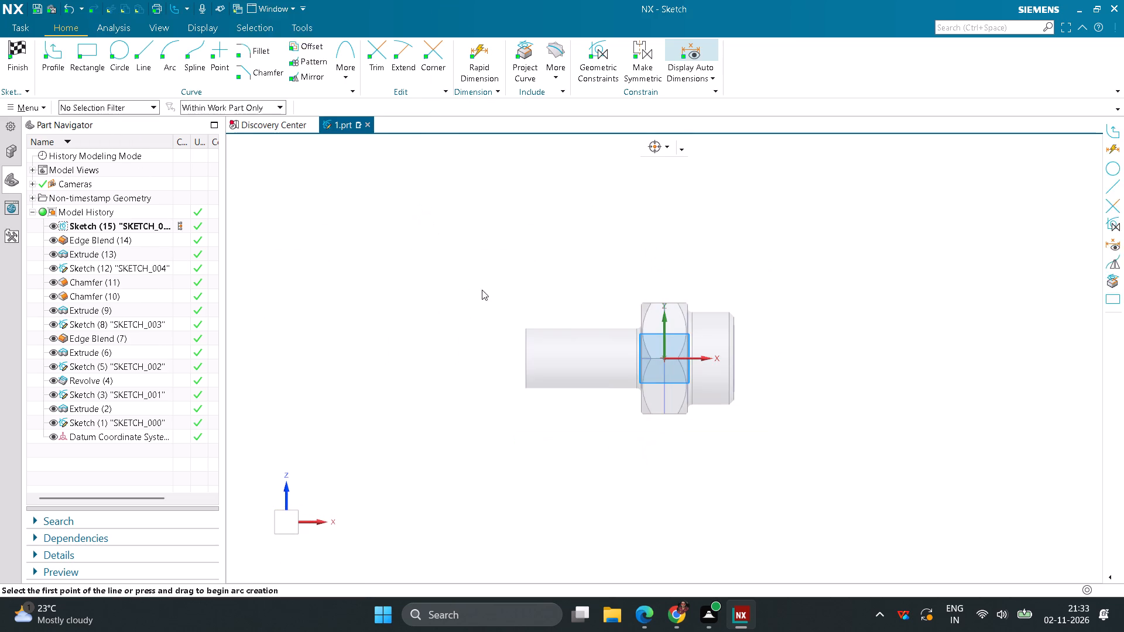
click(148, 60)
scroll(536, 363, up, 3)
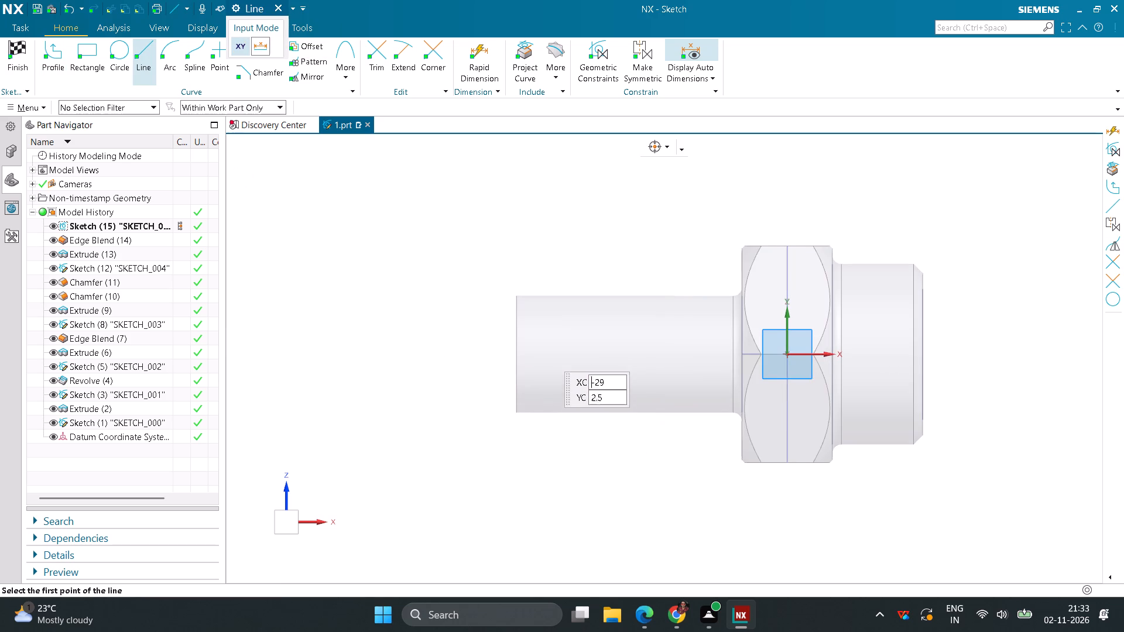
click(471, 314)
click(619, 318)
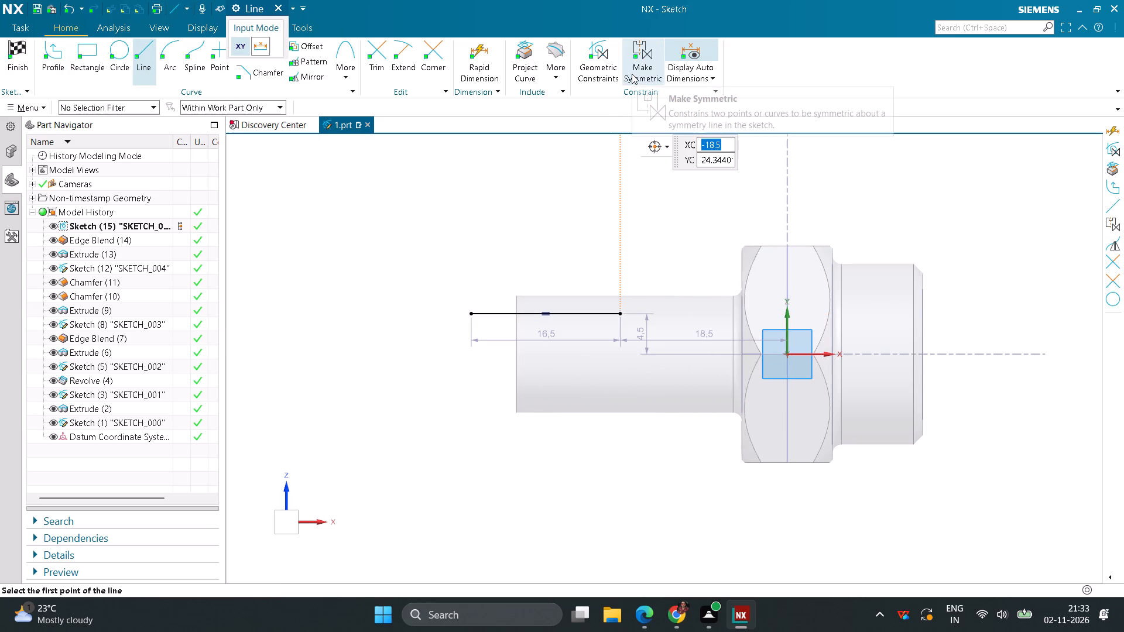
Constrain the sketch line's endpoint nearest the hexagon to lie on the curved edge of the hexagonal body's face.
click(596, 71)
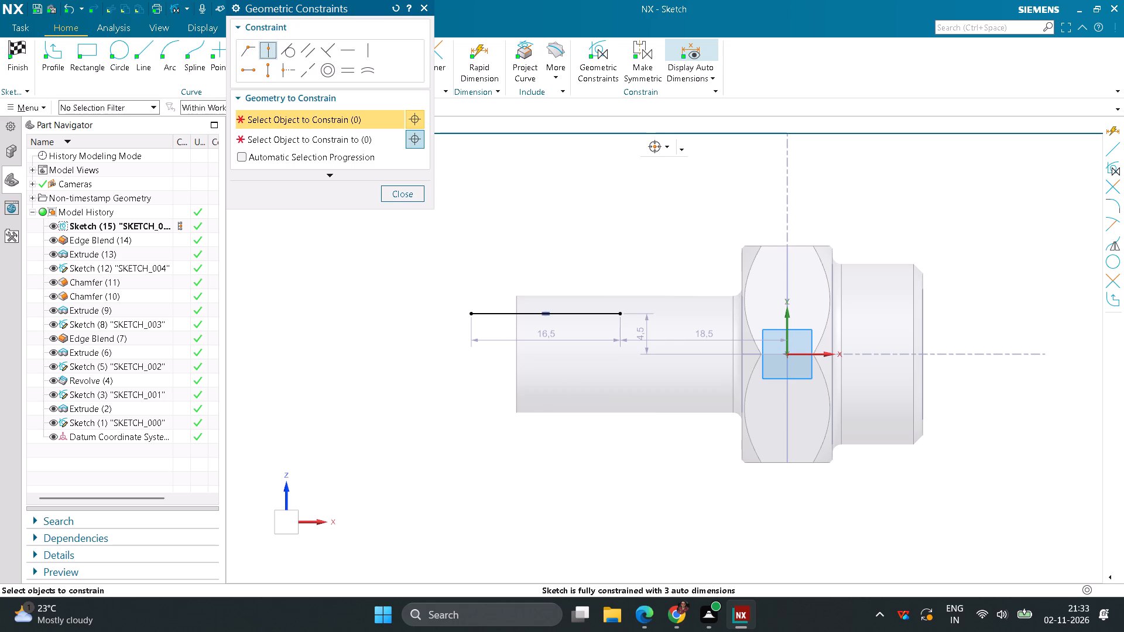
click(621, 315)
click(347, 138)
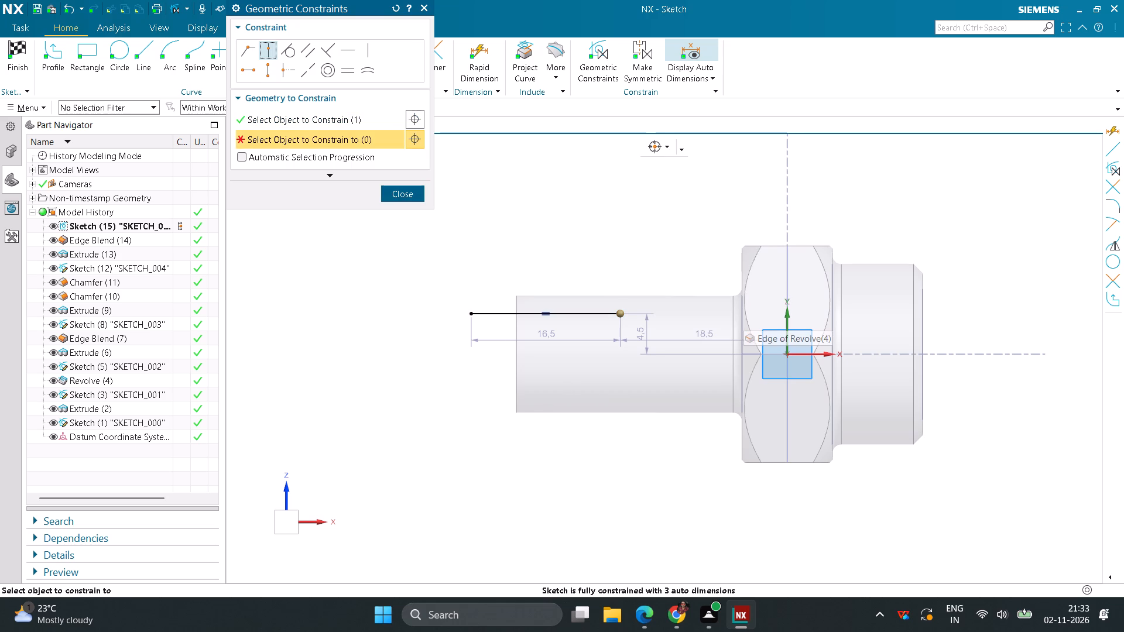
middle_drag(659, 268, 659, 270)
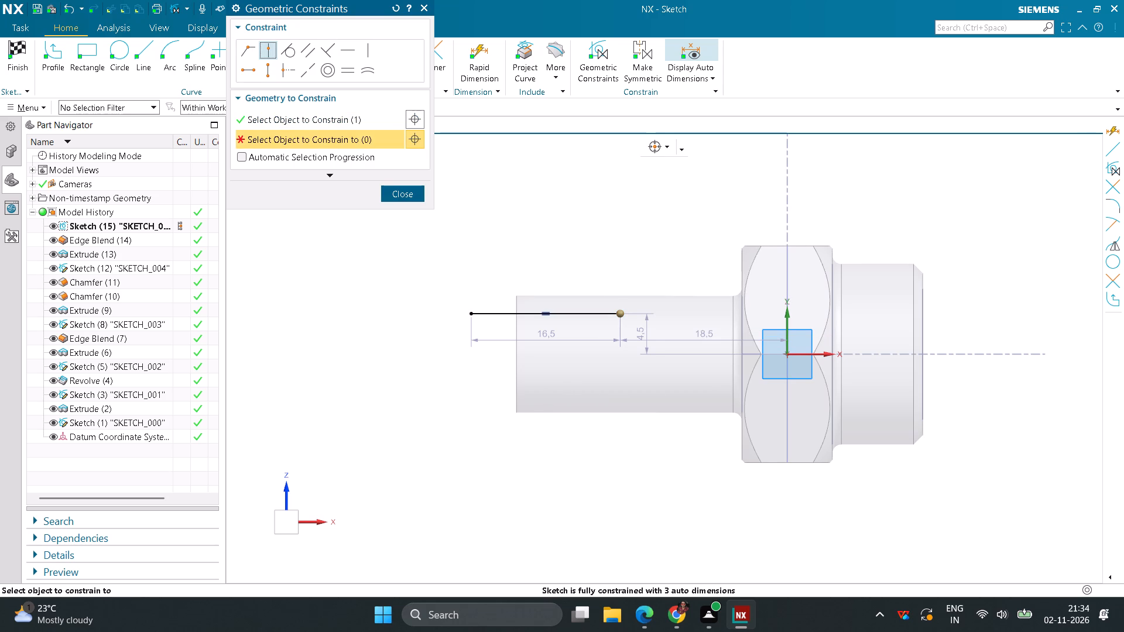
middle_drag(659, 270, 687, 271)
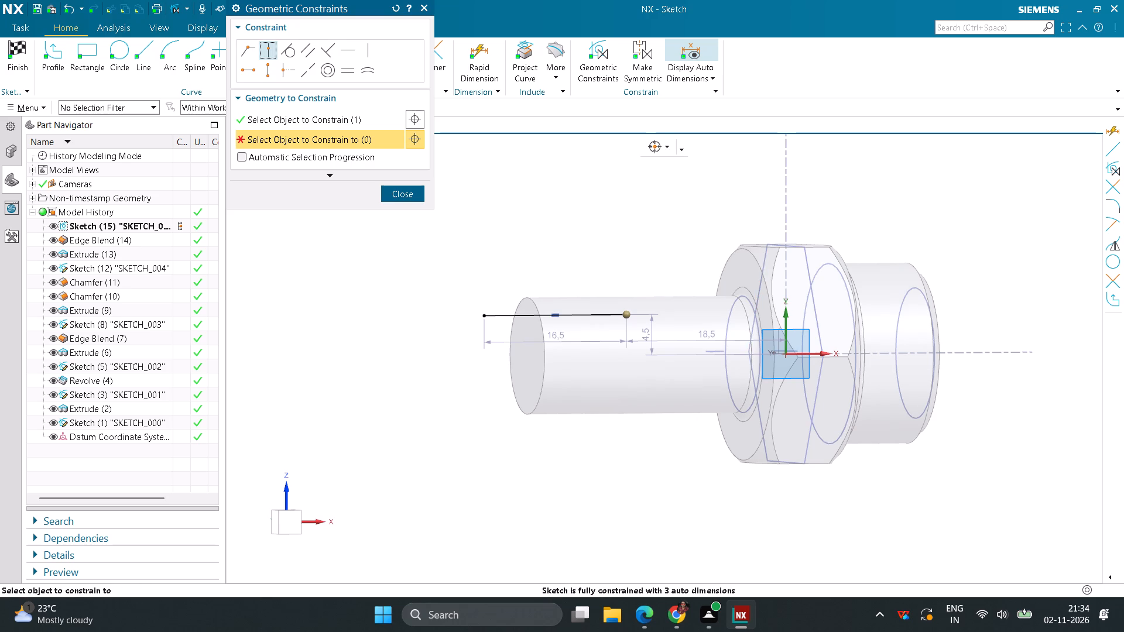
middle_drag(828, 498, 830, 455)
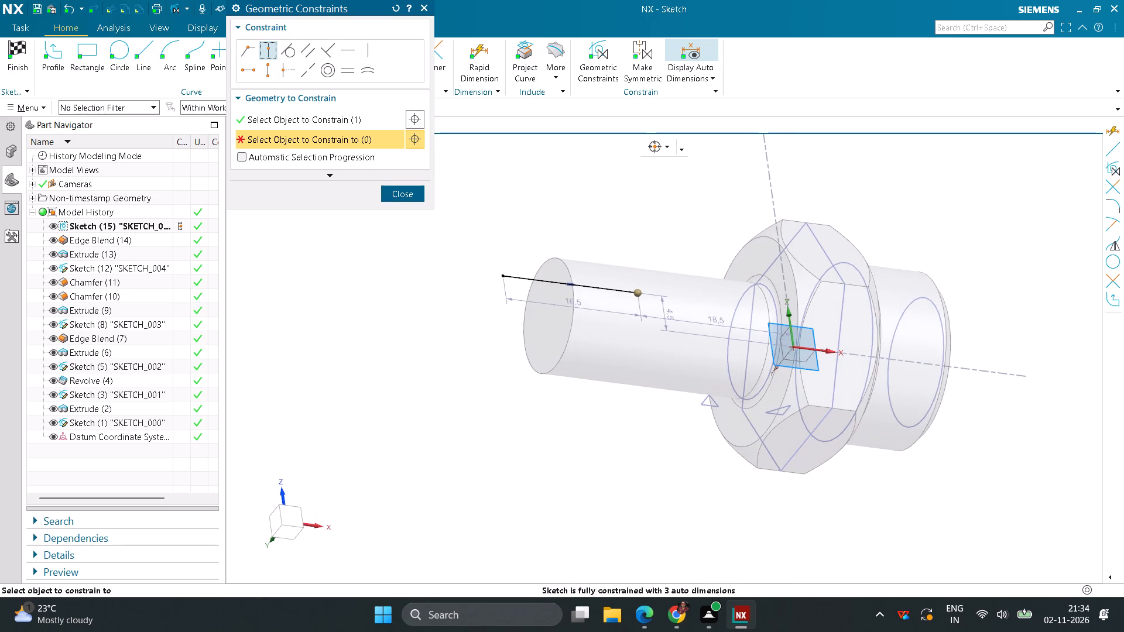
click(297, 510)
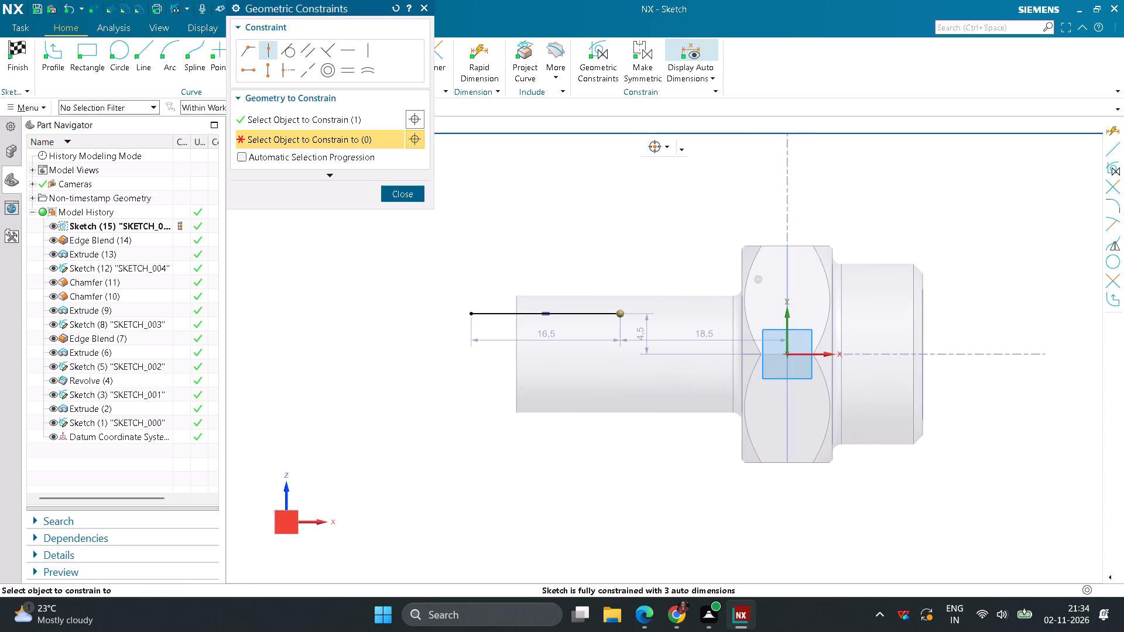
click(743, 318)
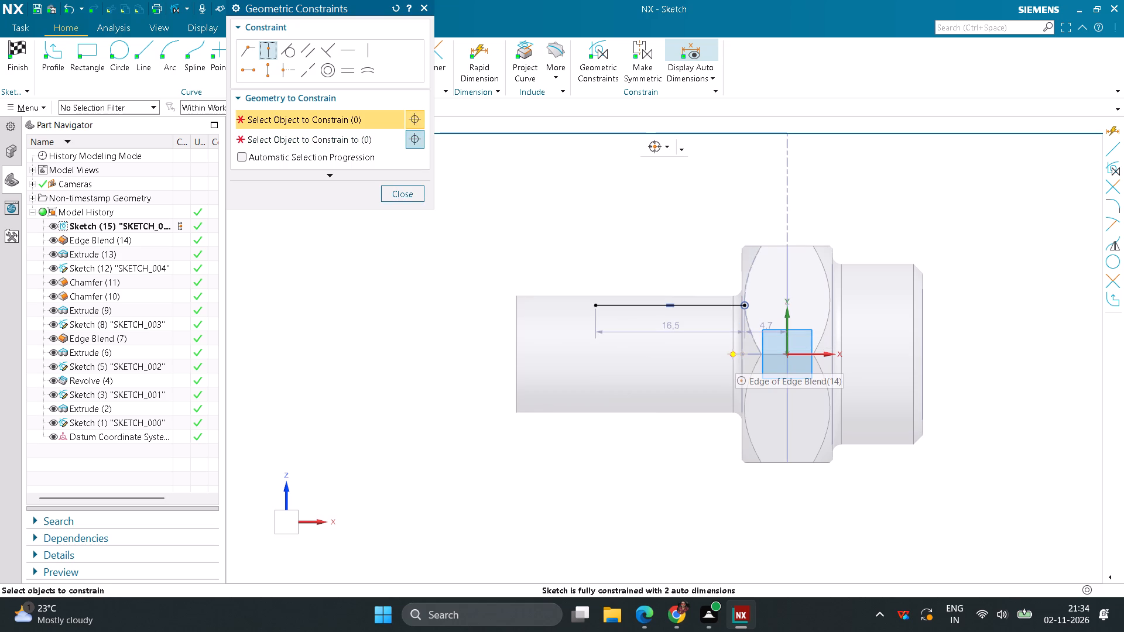
click(591, 307)
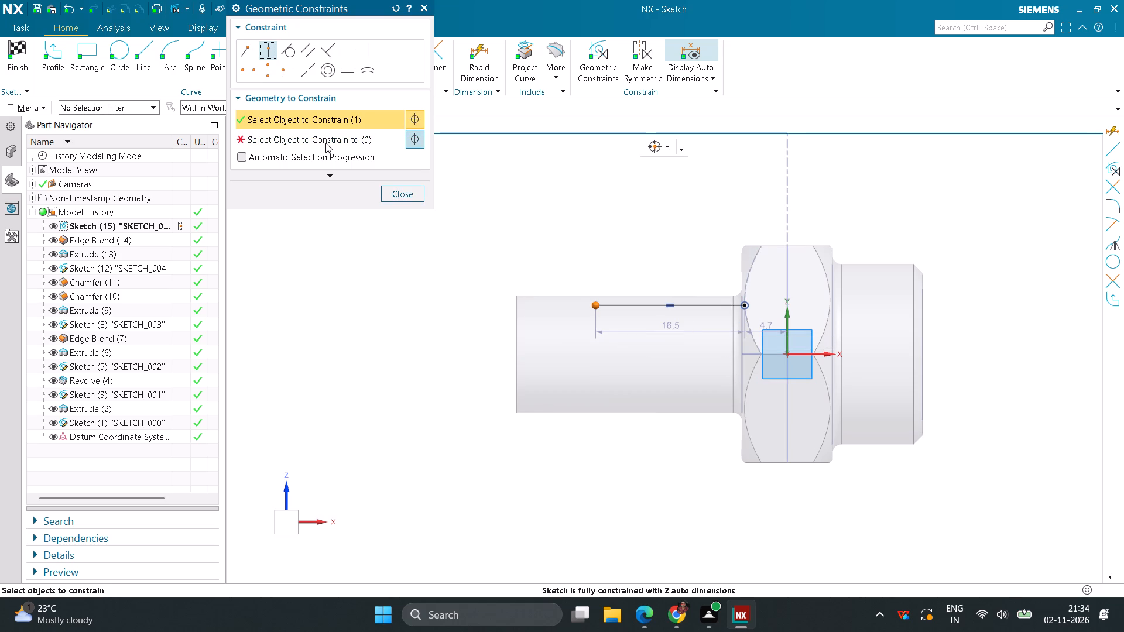
click(322, 138)
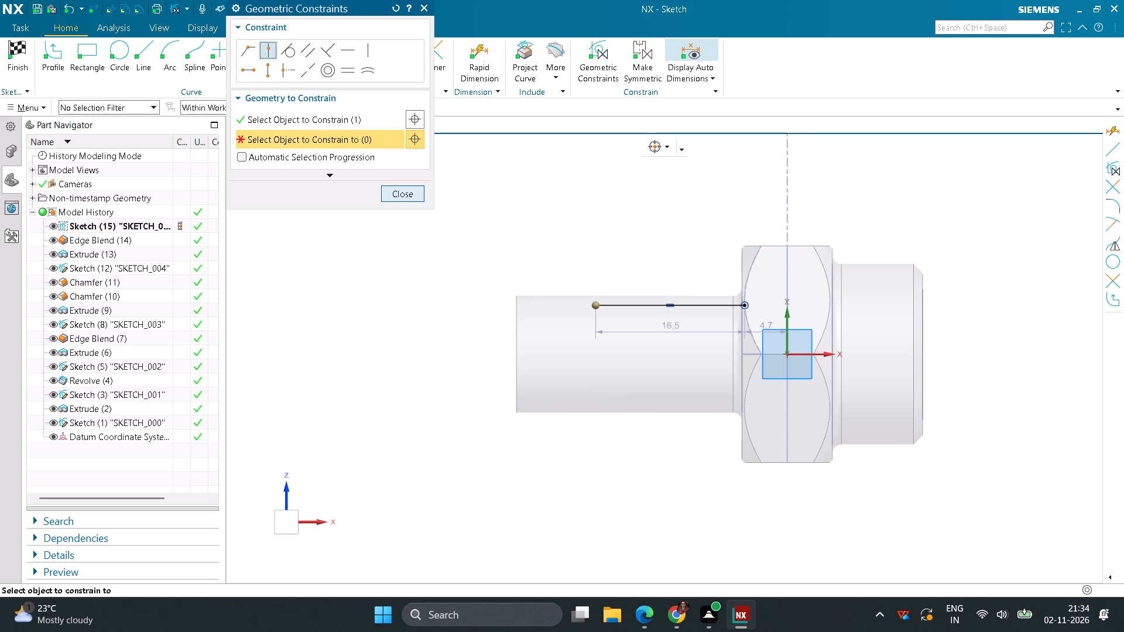
click(406, 202)
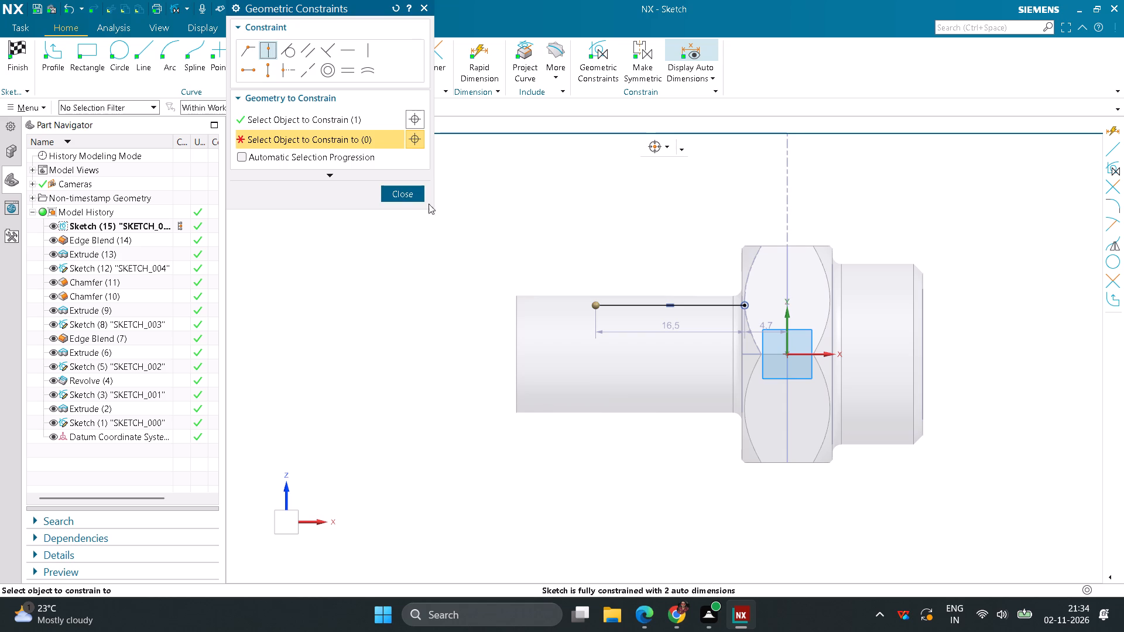
click(415, 192)
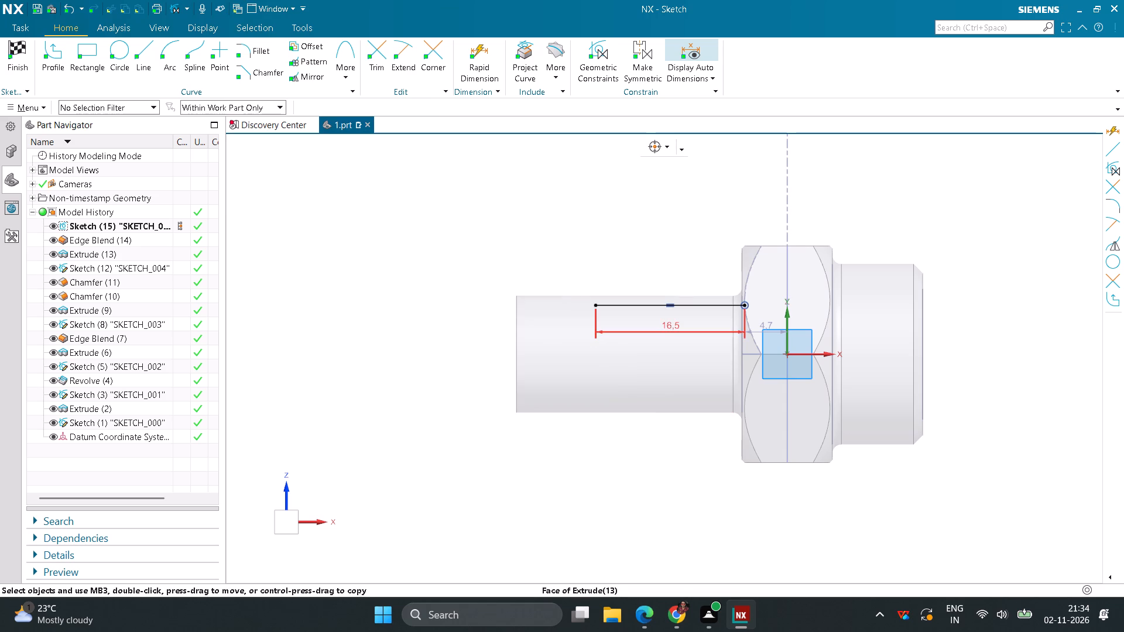
Set the horizontal line's length to 26 mm so it runs past the shank's free end.
double_click(669, 326)
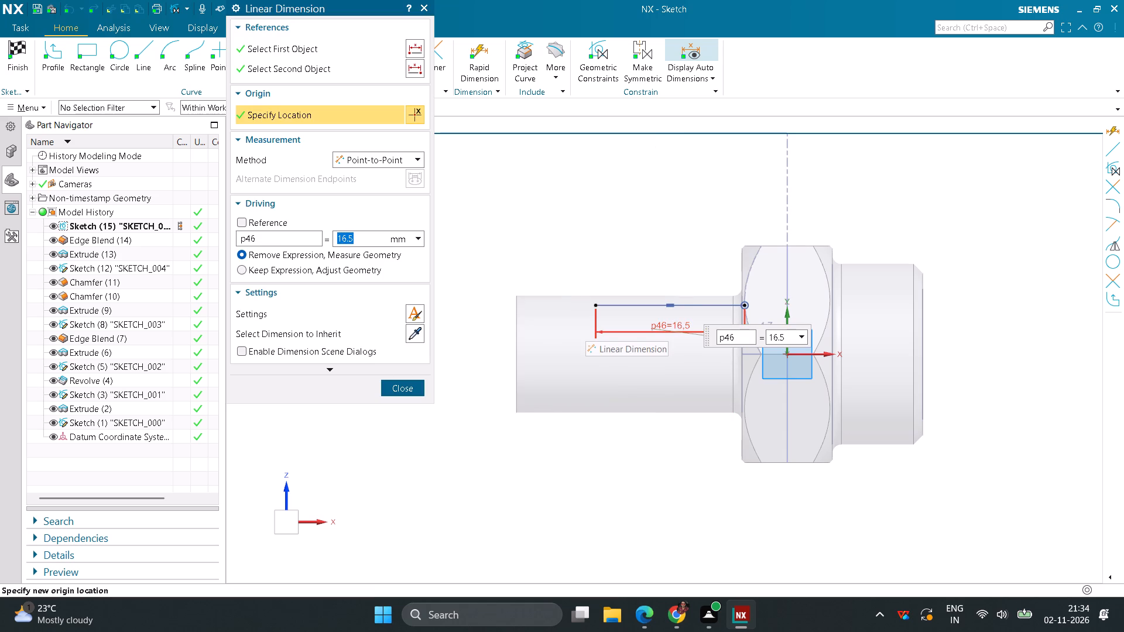
text(25)
key(Return)
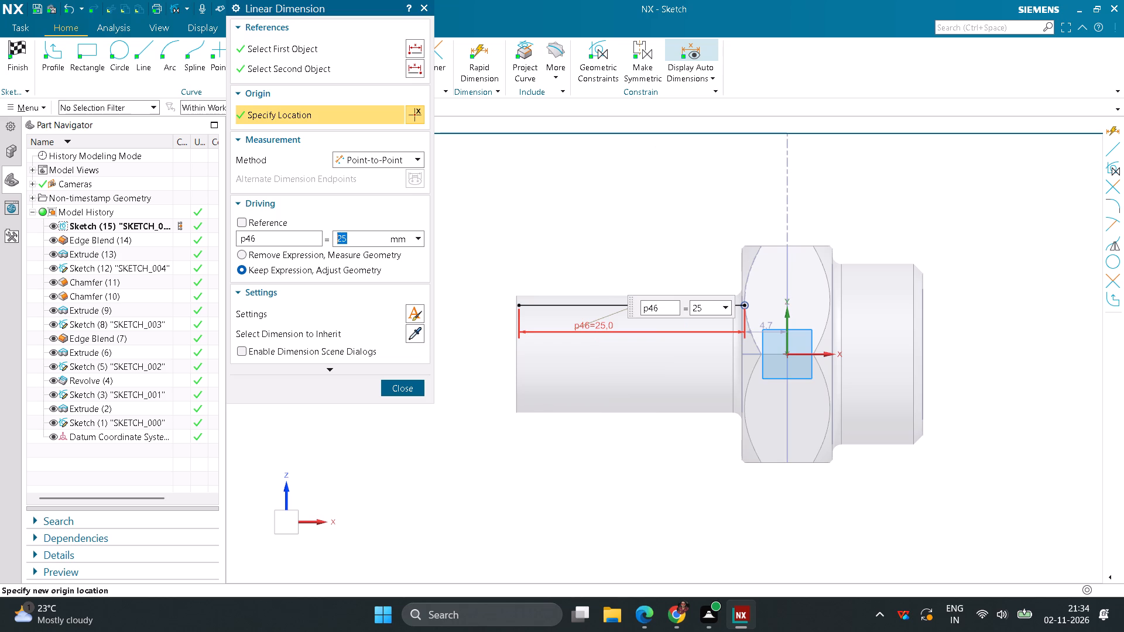
text(26)
key(Return)
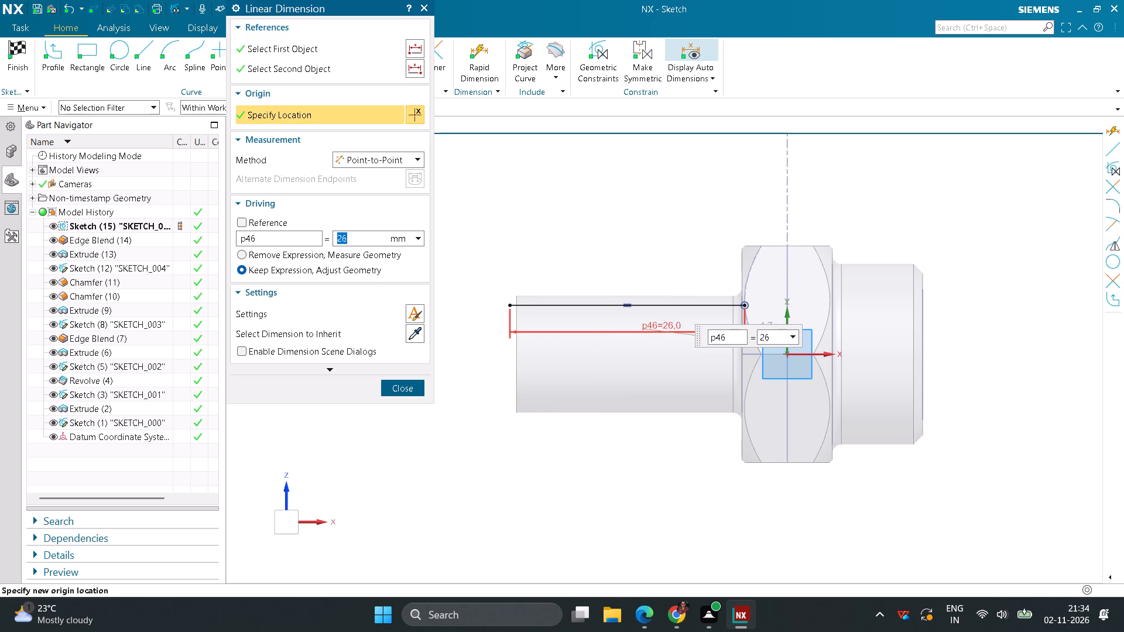
click(416, 389)
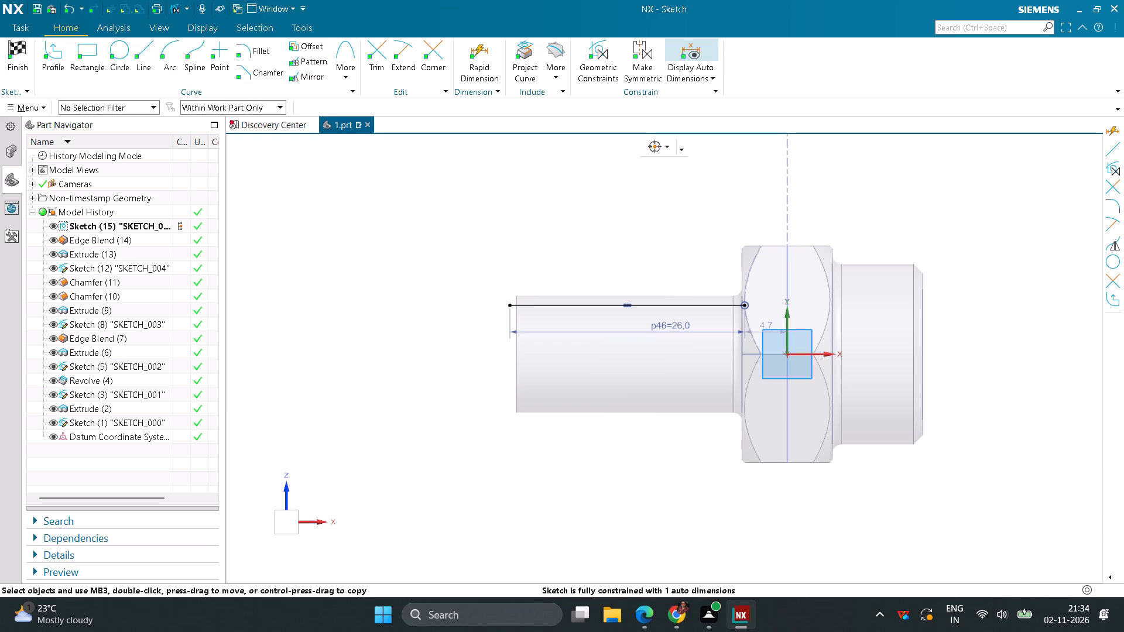
Dimension the horizontal line's height above the shank axis as 12.02/2 mm.
click(472, 64)
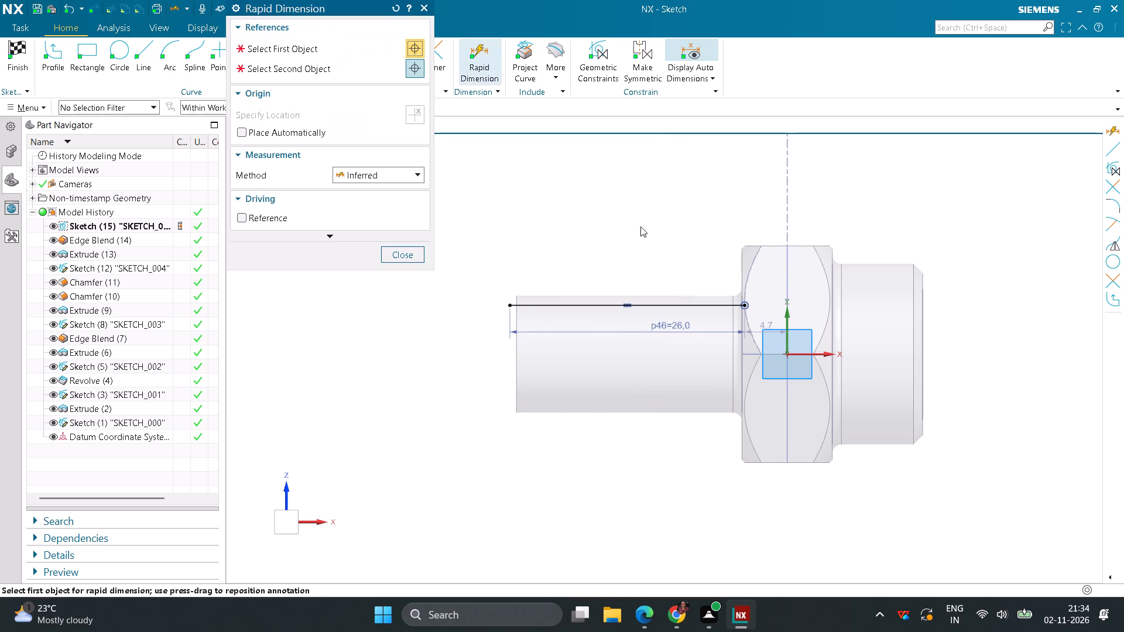
click(681, 310)
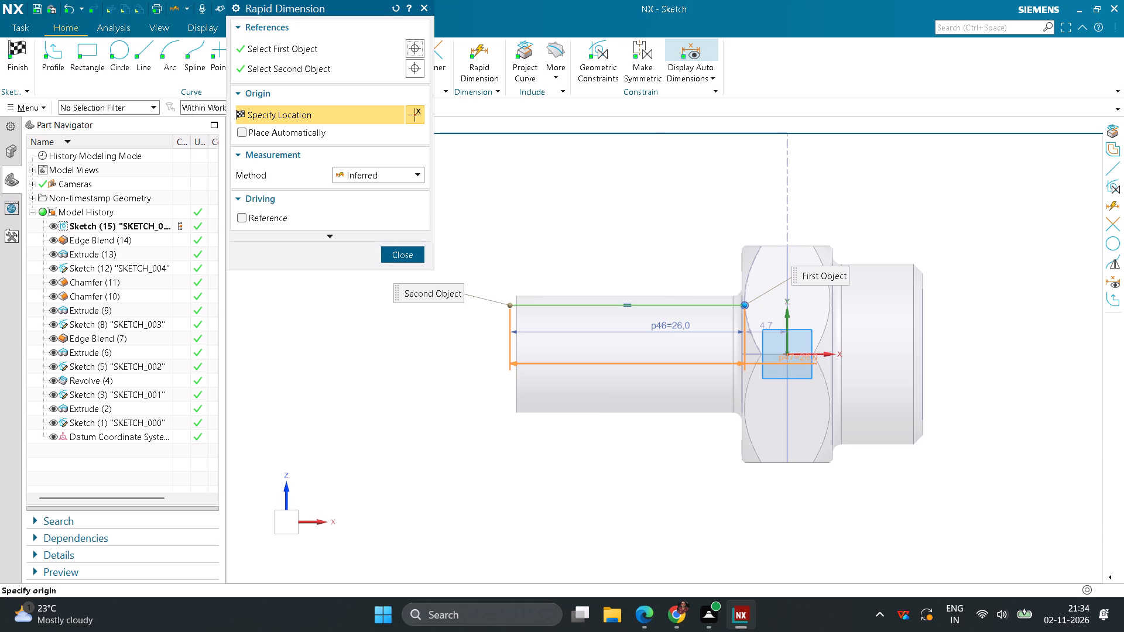
click(799, 355)
click(645, 448)
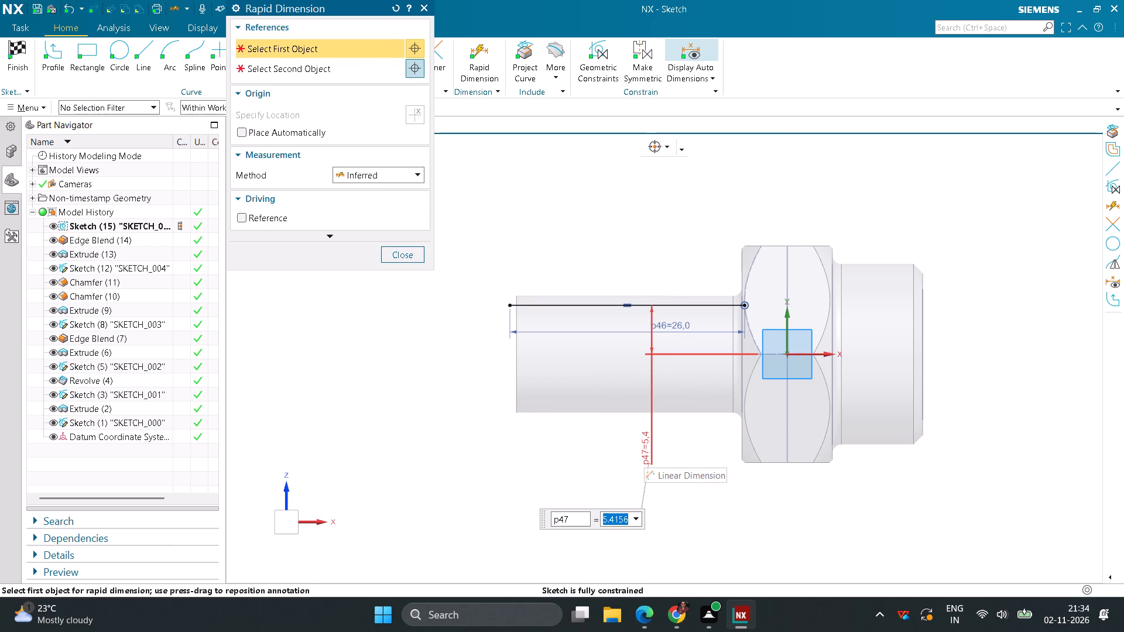
text(12.02/2)
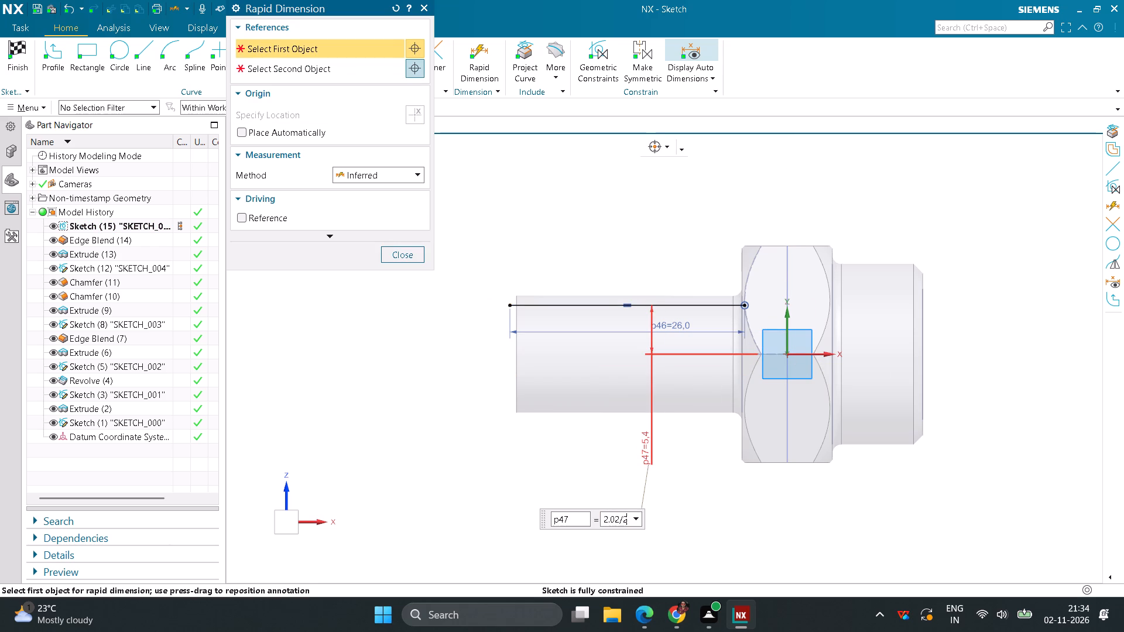
key(Return)
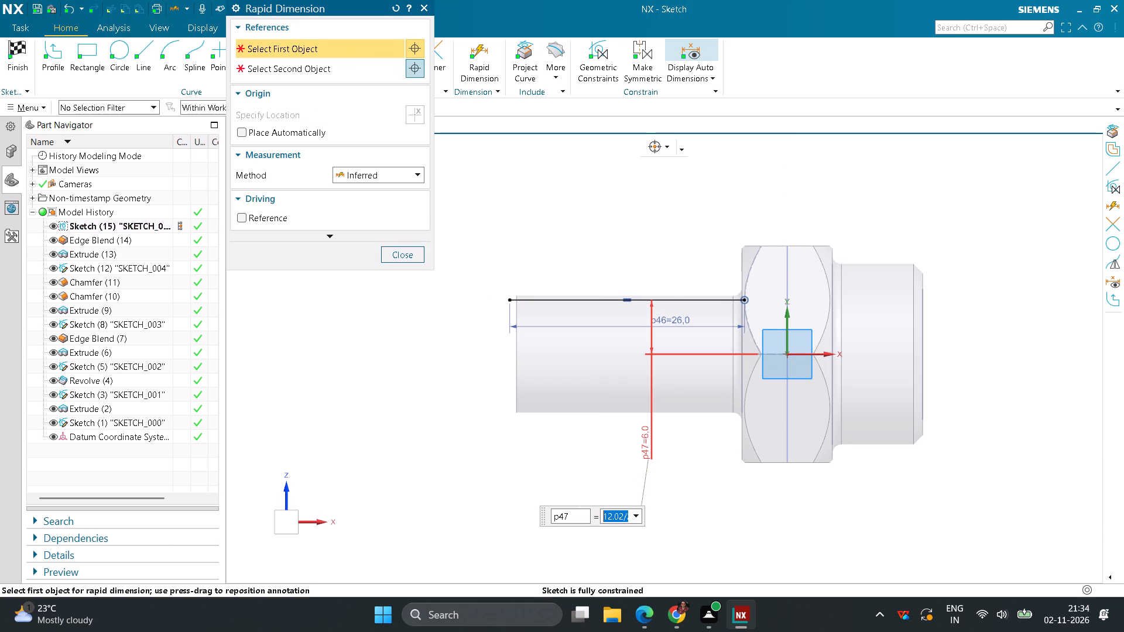
scroll(622, 277, up, 4)
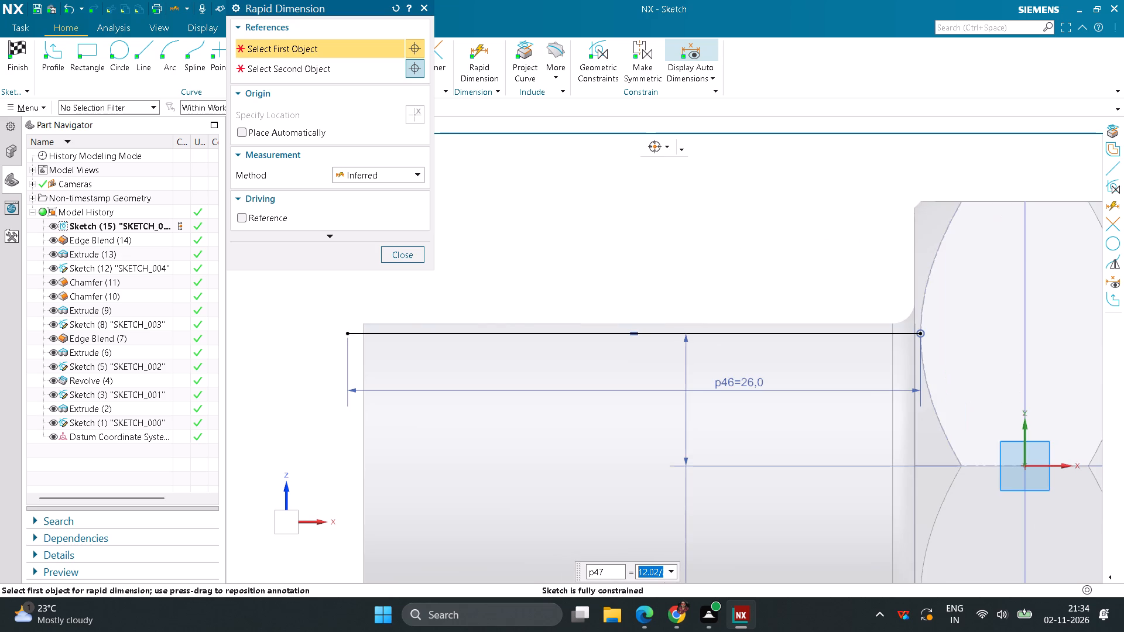
click(413, 256)
Draw a second horizontal line about 24.8 mm long, about 1.6 mm above the first, starting level with its outer end.
scroll(484, 286, down, 2)
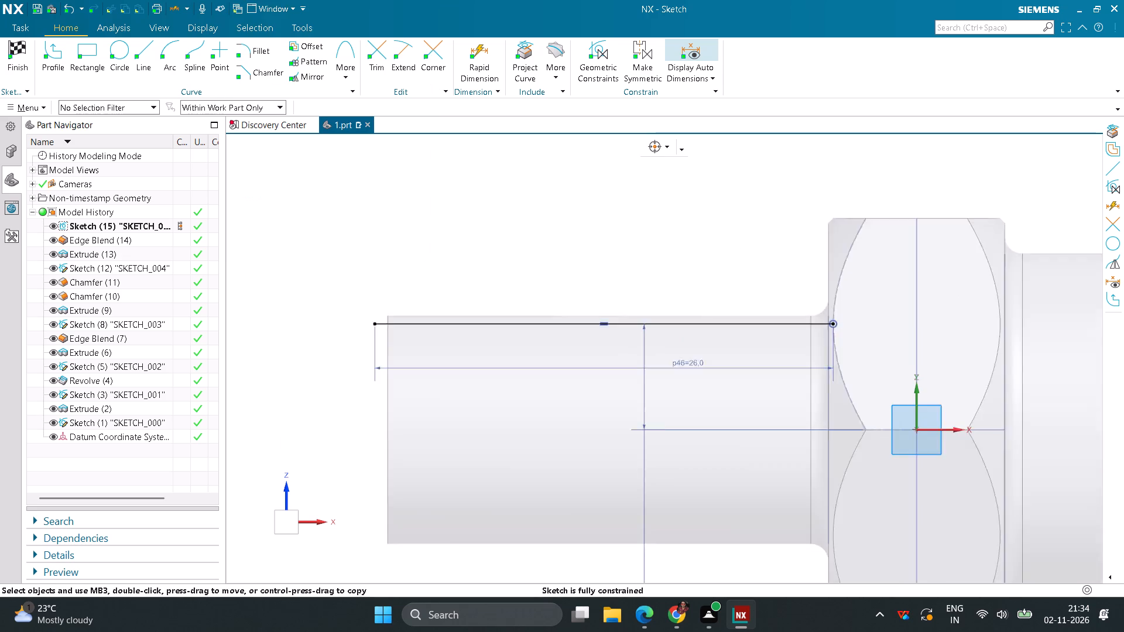
click(138, 59)
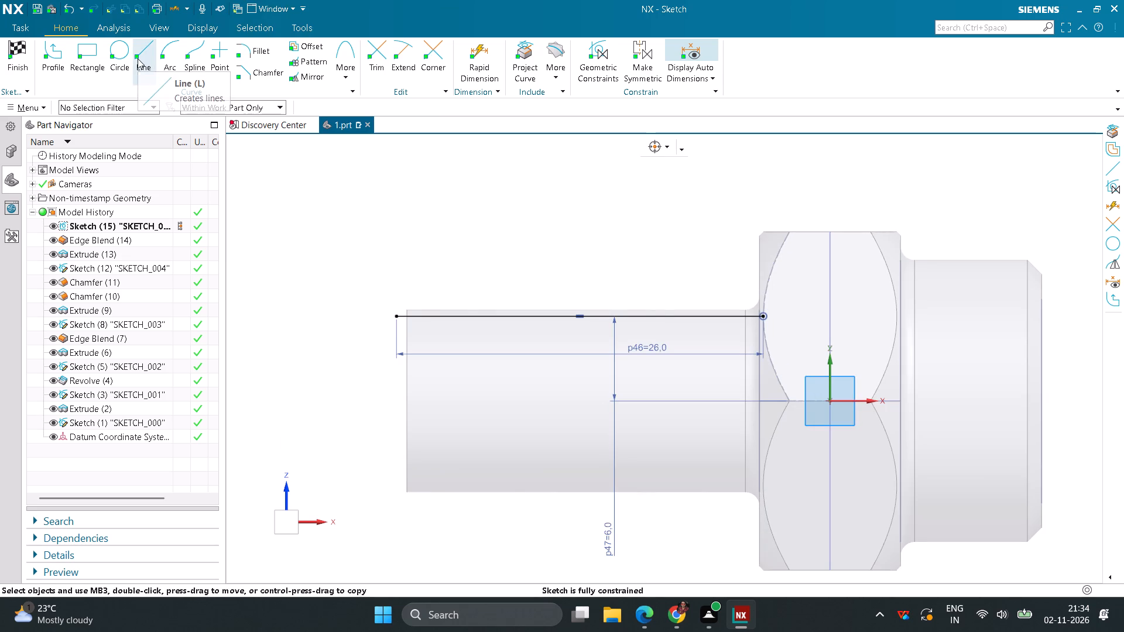
click(396, 294)
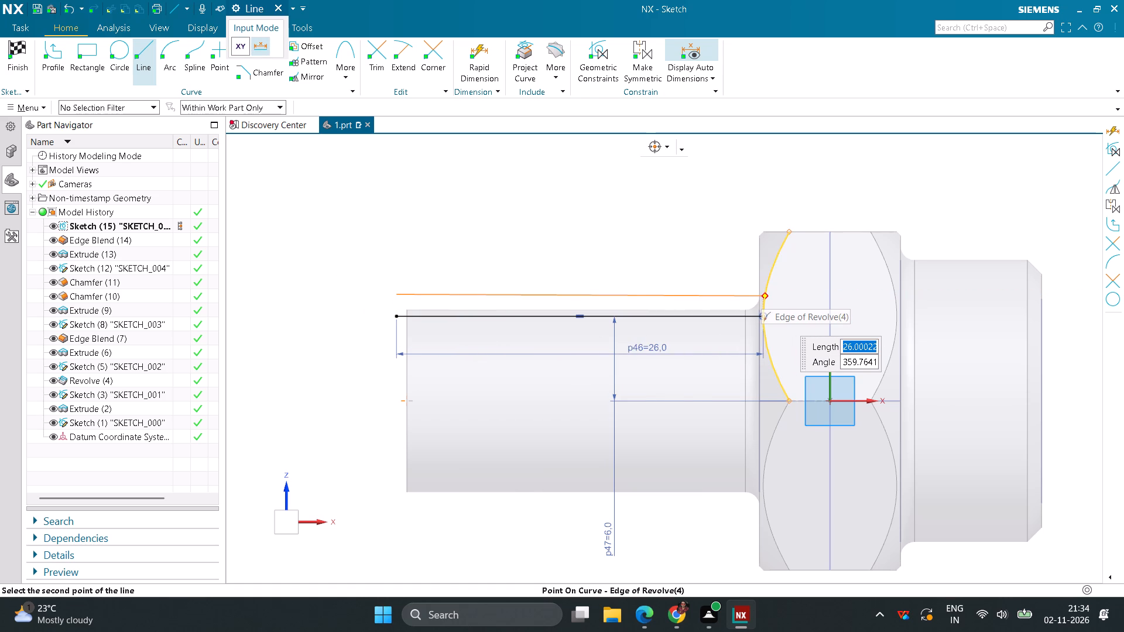
click(747, 297)
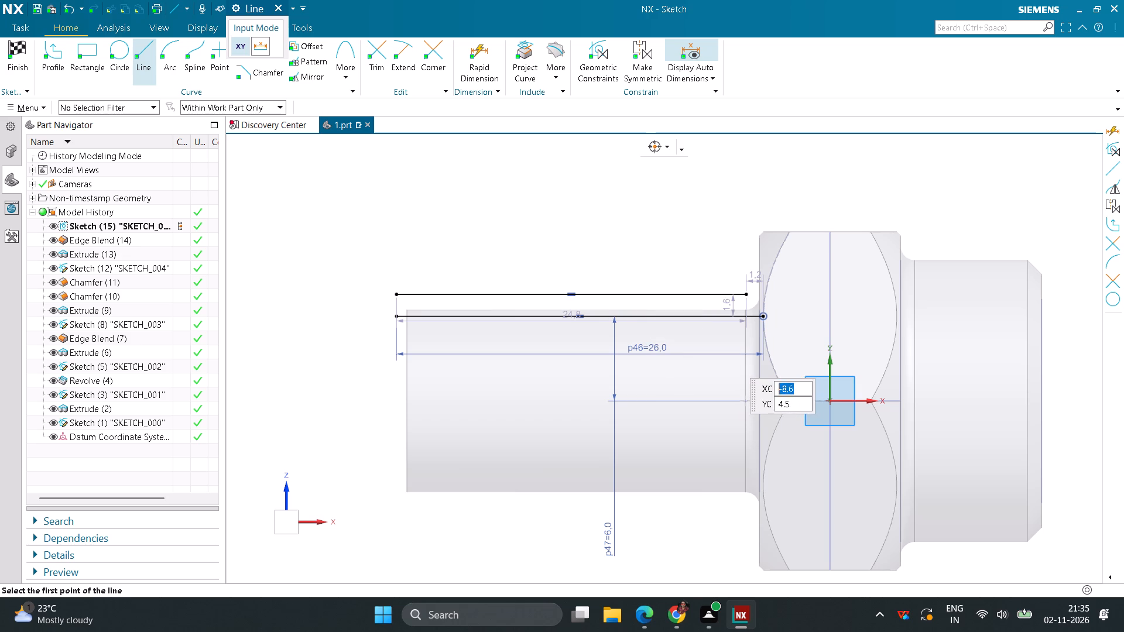
Dimension the upper line's height above the shank axis as 12.95/2 mm.
click(479, 70)
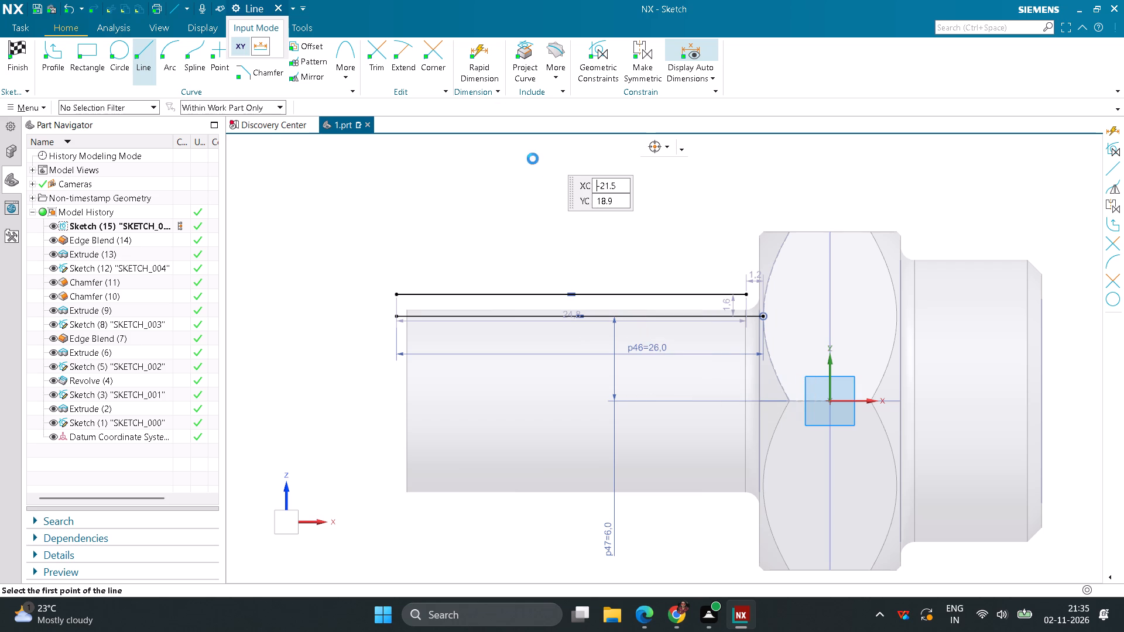
click(533, 298)
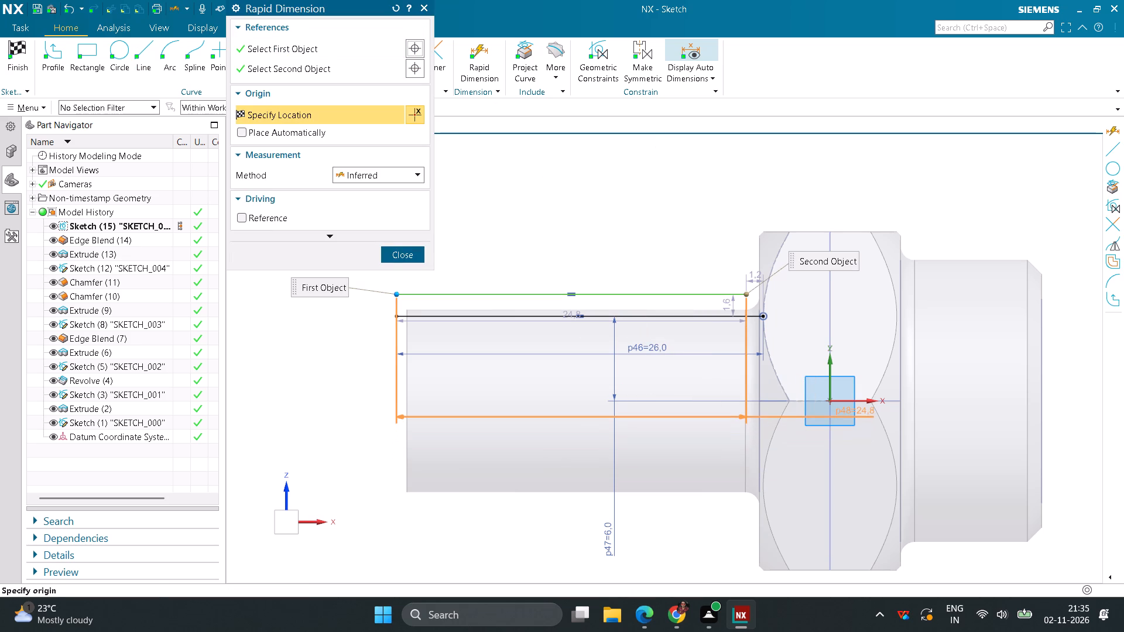
click(849, 404)
click(345, 461)
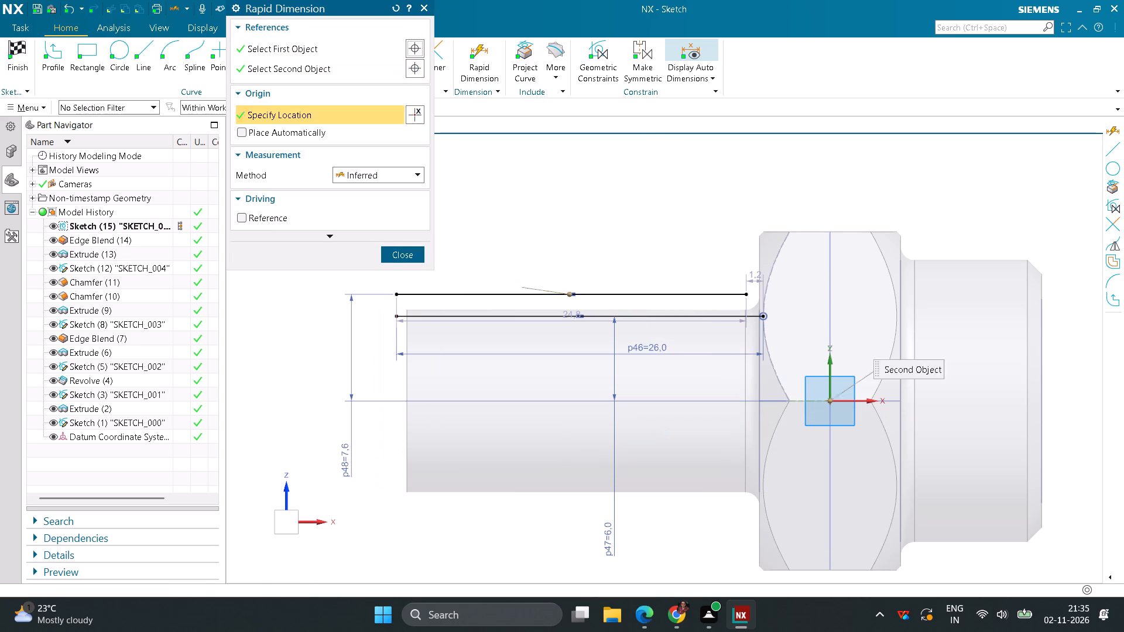
text(12.95/2)
key(Return)
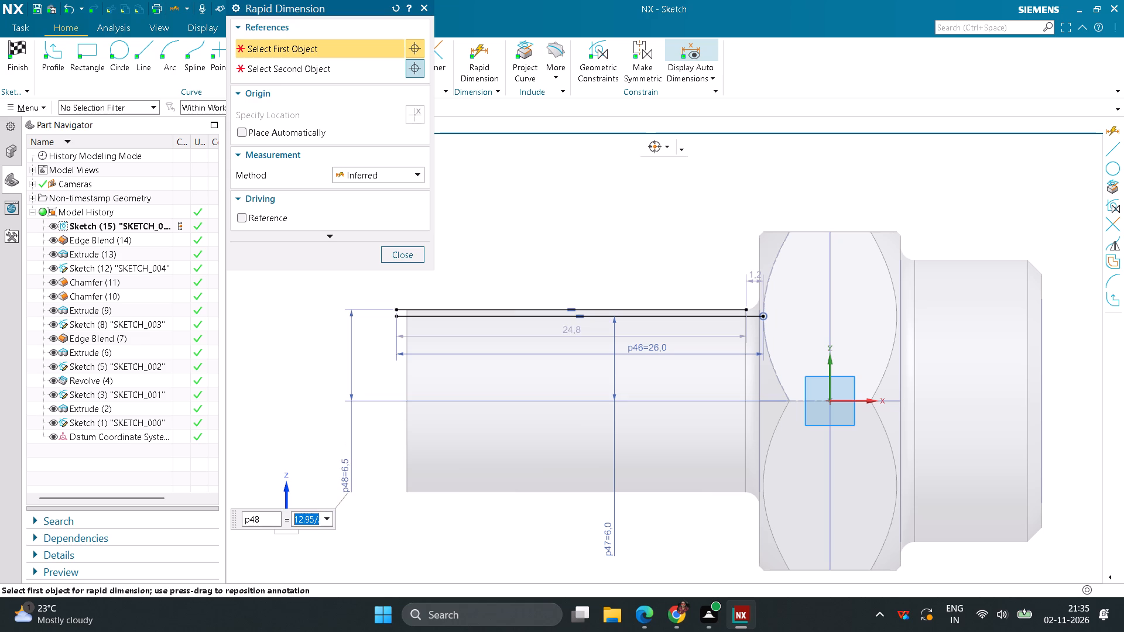
click(399, 257)
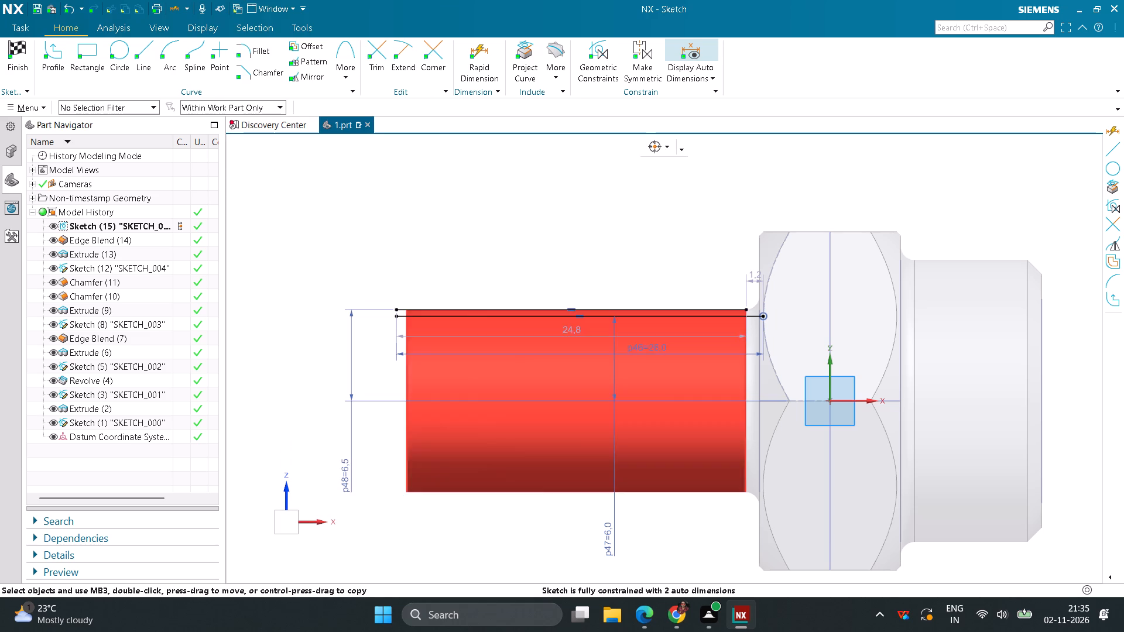
Set the upper horizontal line's length to 26 mm.
double_click(574, 334)
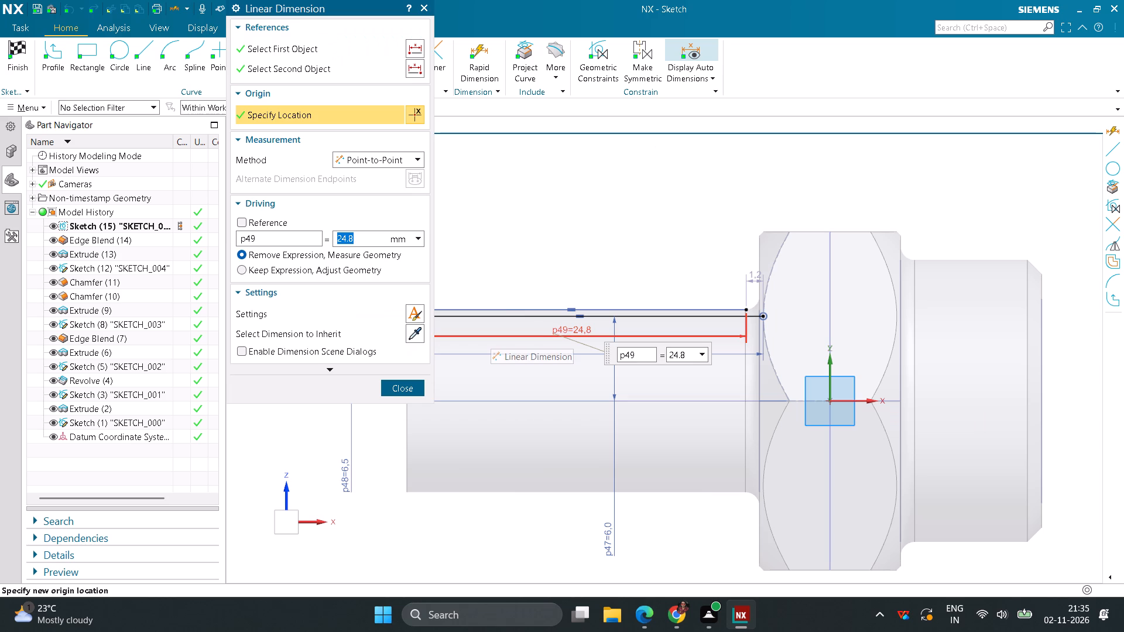
text(26)
key(Return)
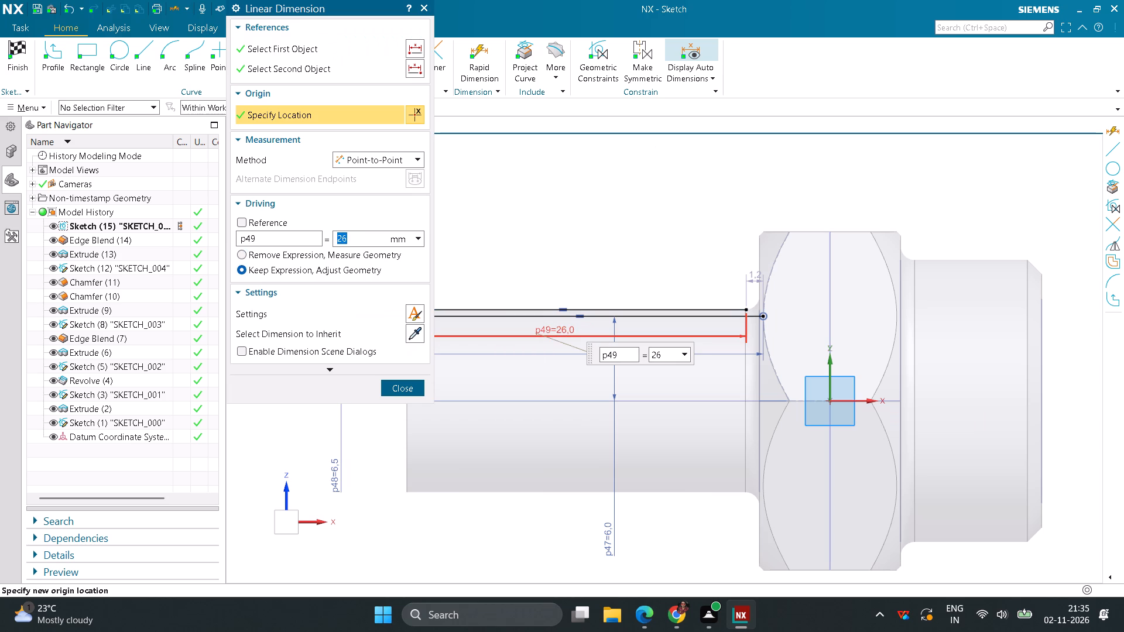
click(393, 390)
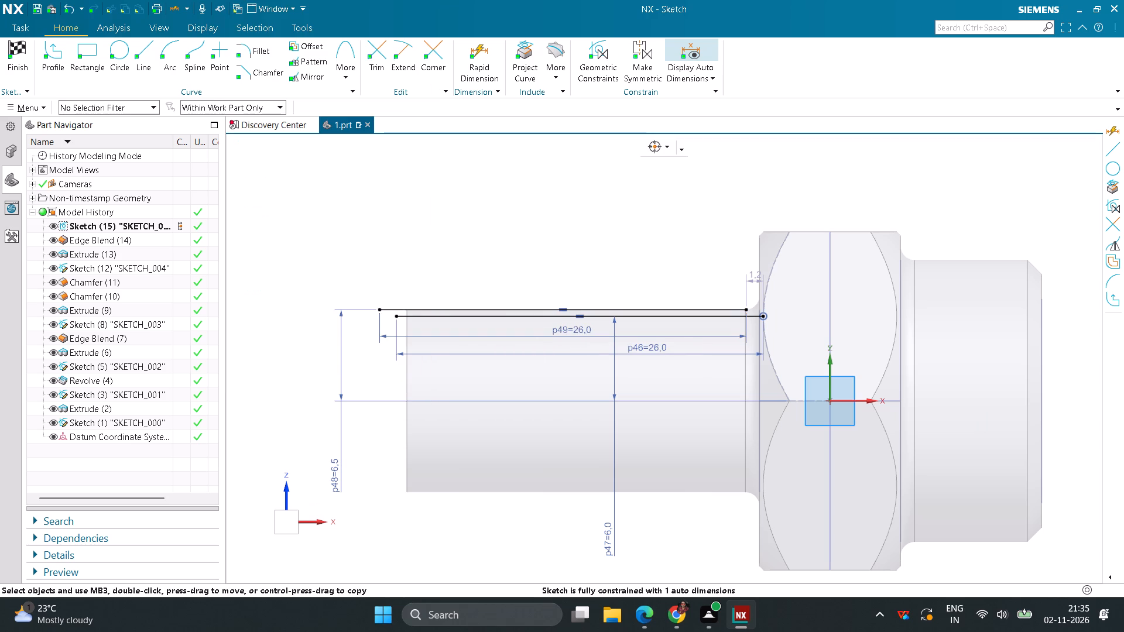
Set the horizontal offset between the two lines' endpoints nearest the hexagon to 0 mm.
double_click(754, 274)
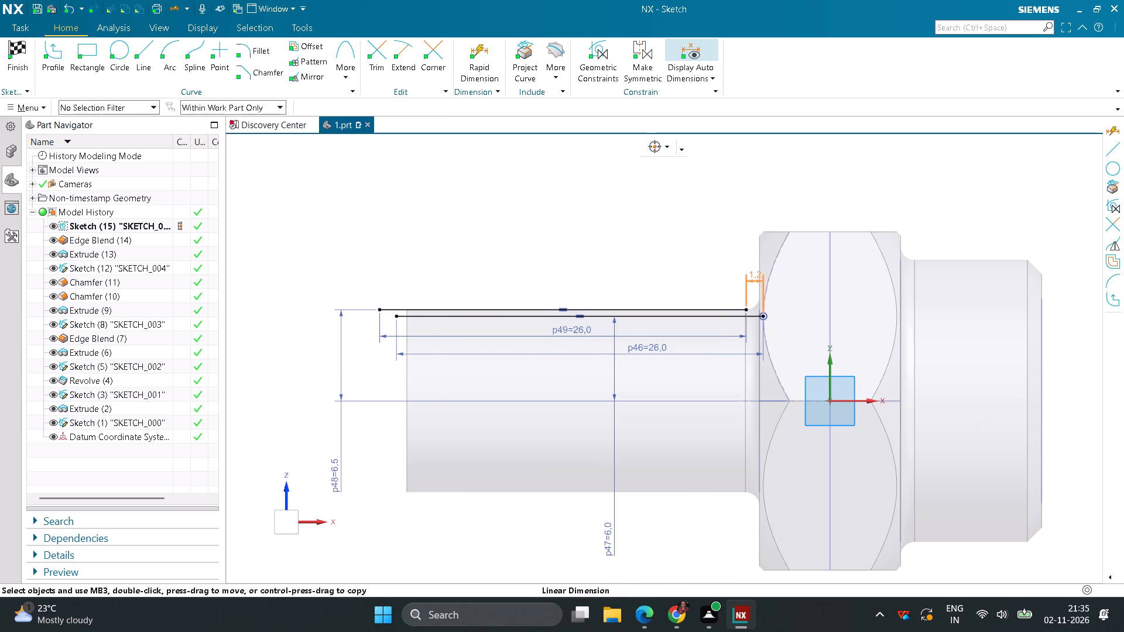
key(0)
key(Return)
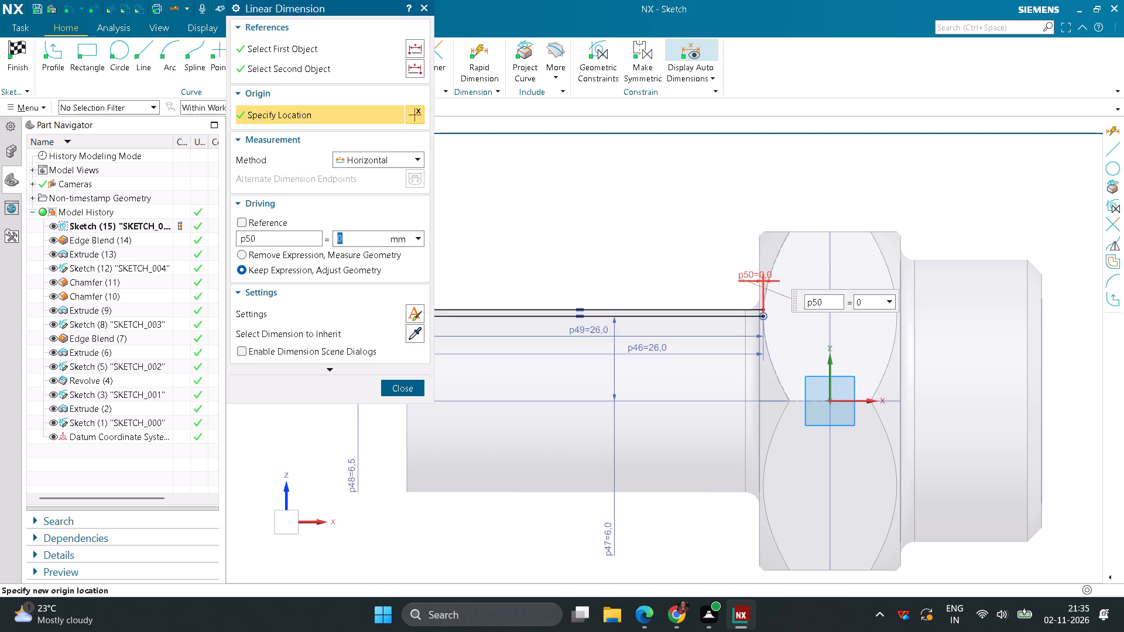
Draw a short slanted line about 1.5 mm long from the upper horizontal line down to the lower one, sloping away from the hexagon.
click(410, 389)
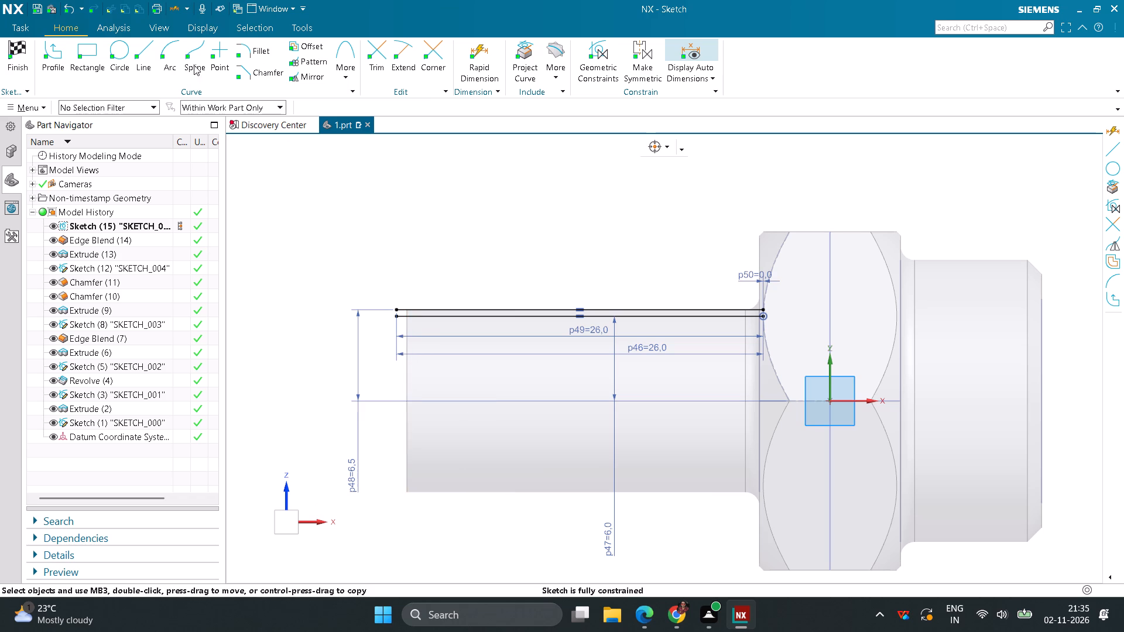
click(150, 46)
scroll(653, 307, up, 2)
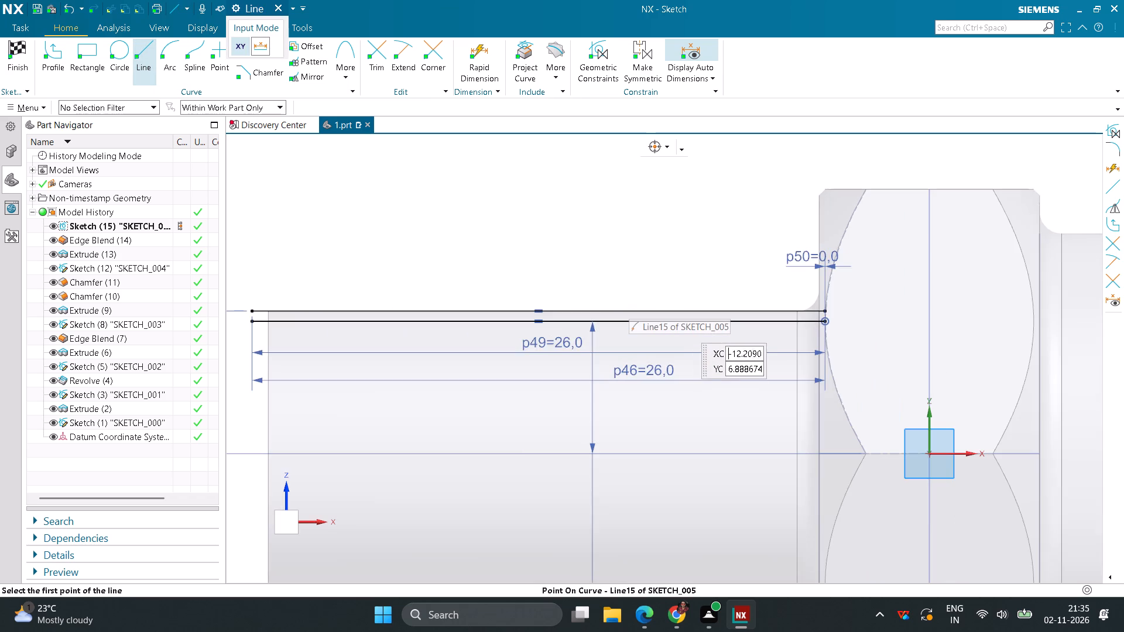
click(681, 309)
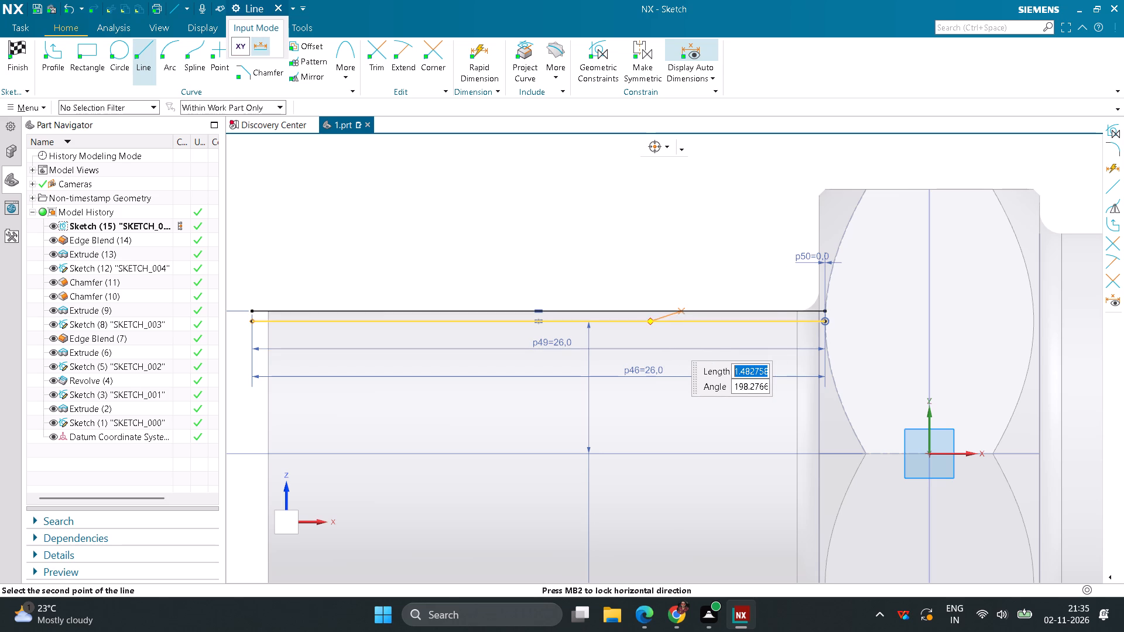
click(650, 320)
Dimension the horizontal distance from the slanted line's upper end to the vertical sketch axis as 15 mm.
click(485, 75)
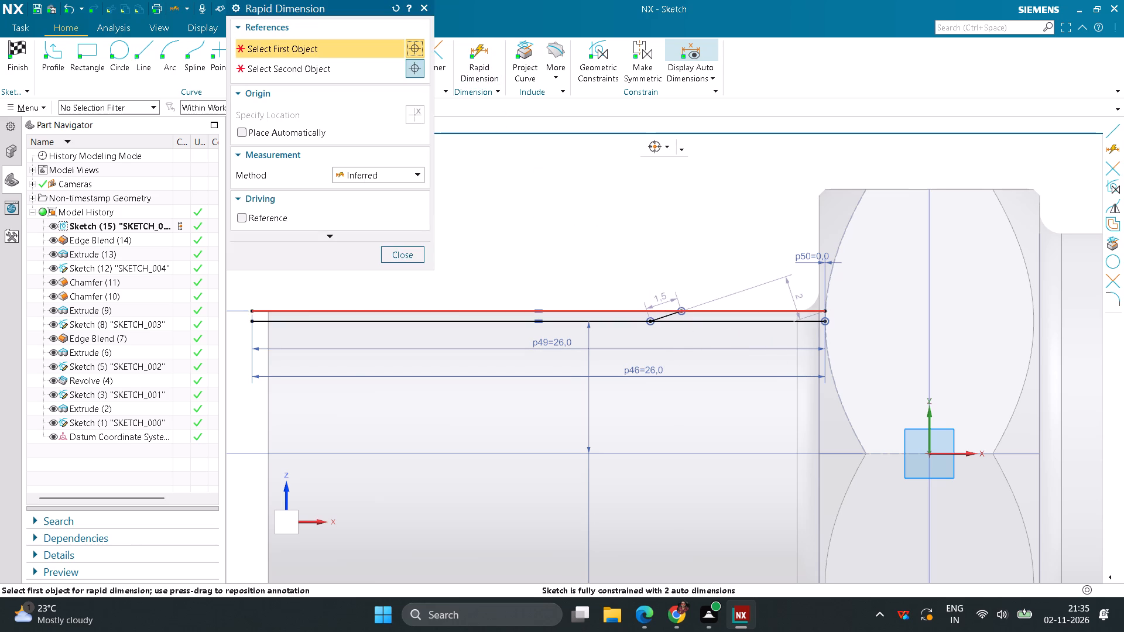
click(681, 311)
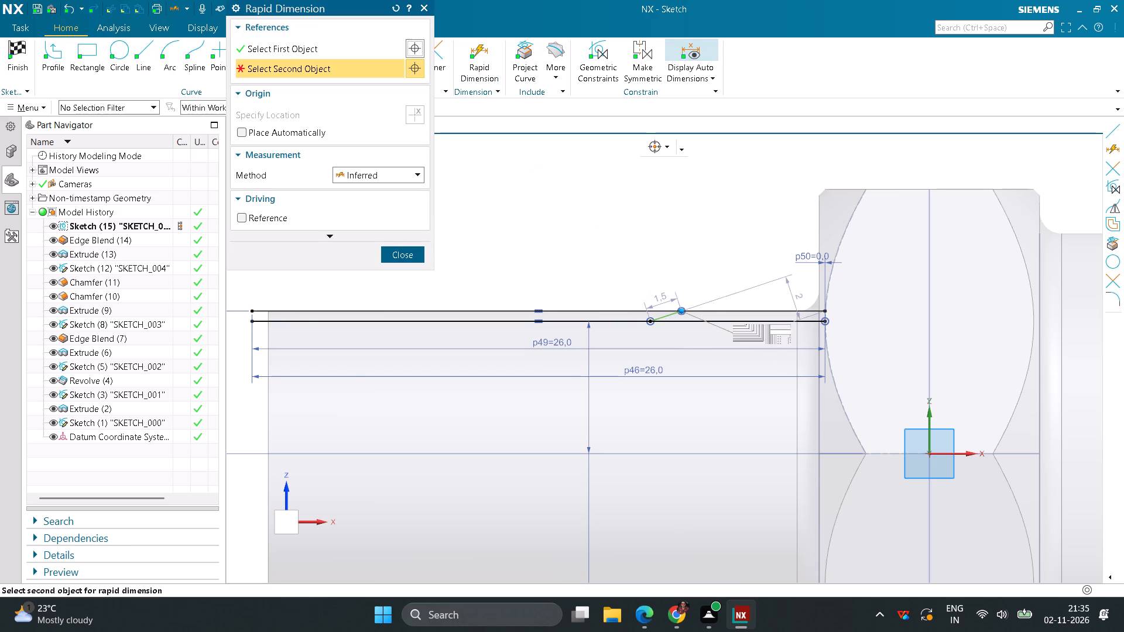
click(934, 420)
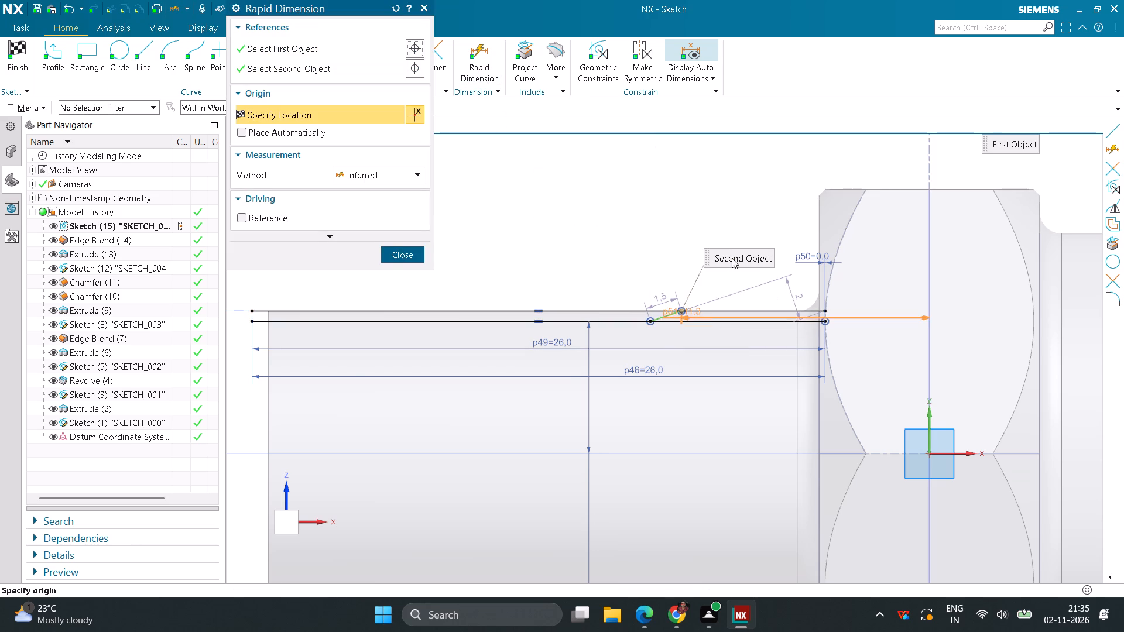
click(723, 217)
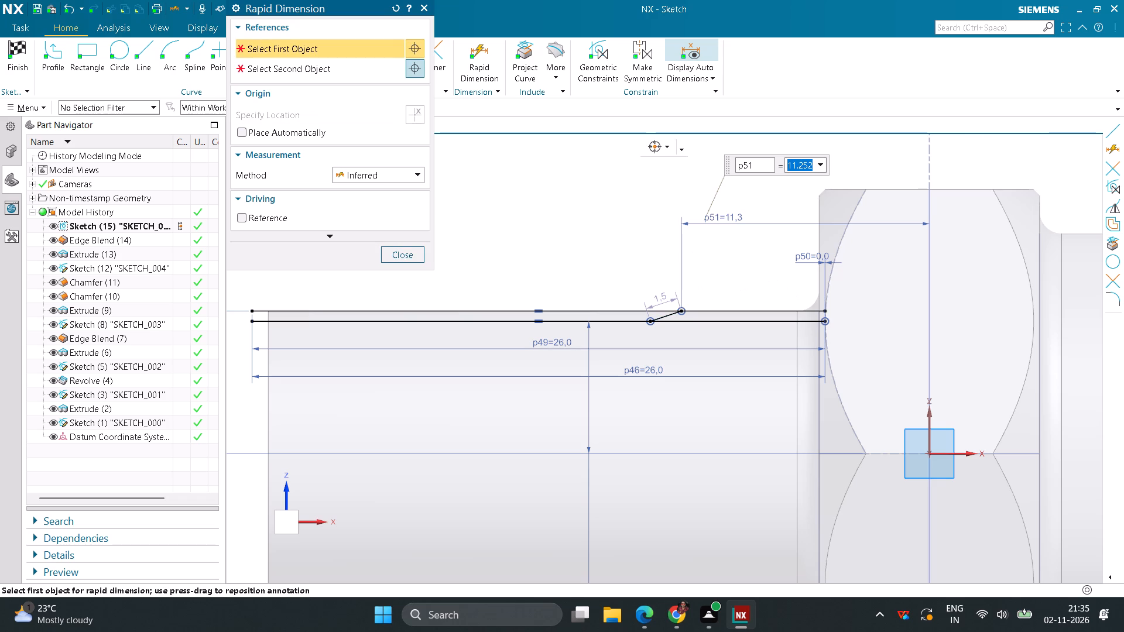
text(15)
key(Return)
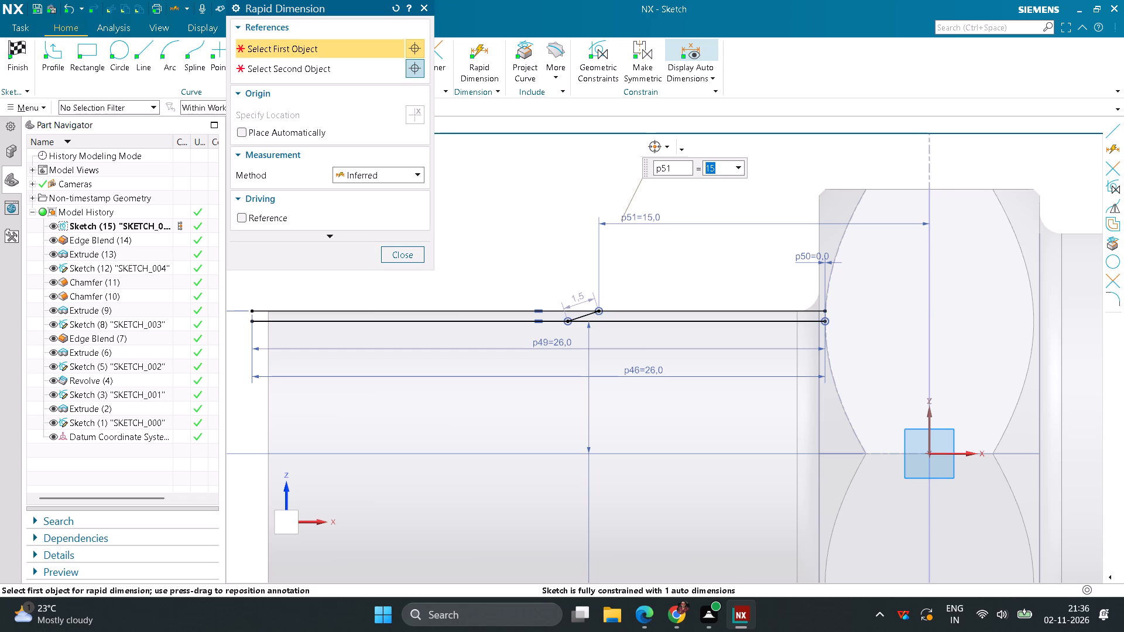
Dimension the horizontal span between the slanted line's two endpoints as 3 mm.
click(602, 309)
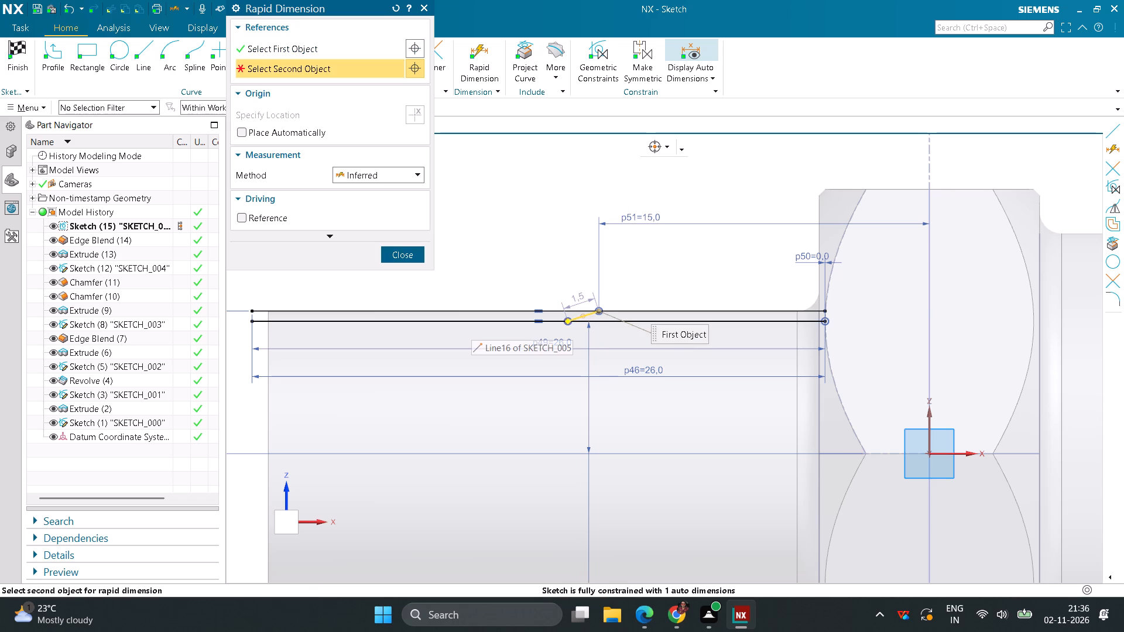
click(567, 323)
click(585, 271)
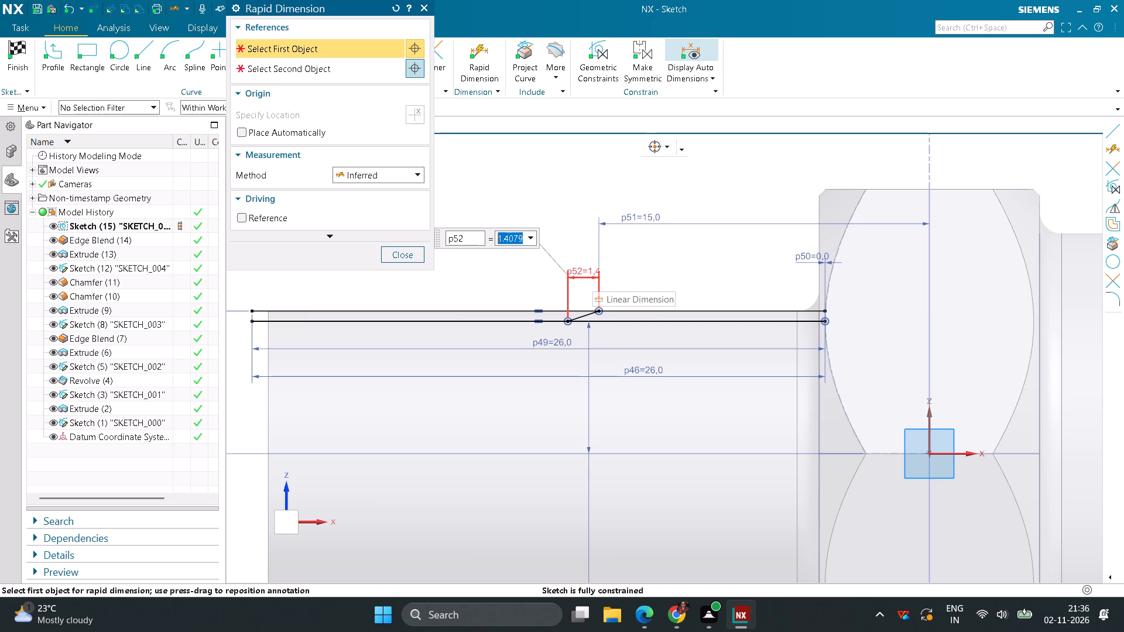
key(3)
key(Return)
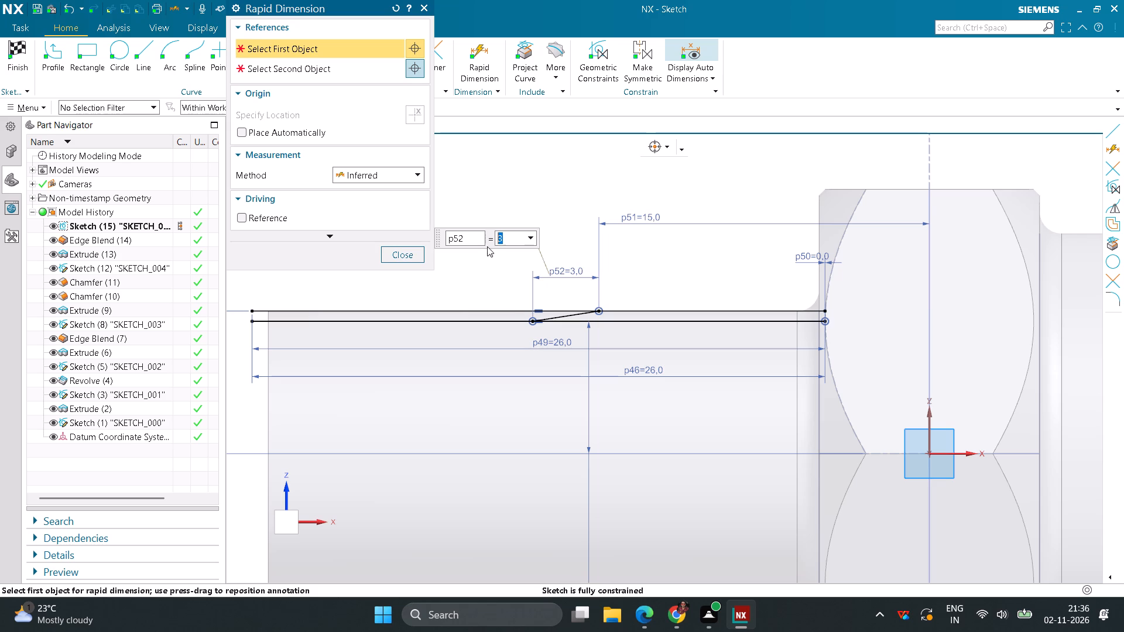
click(414, 259)
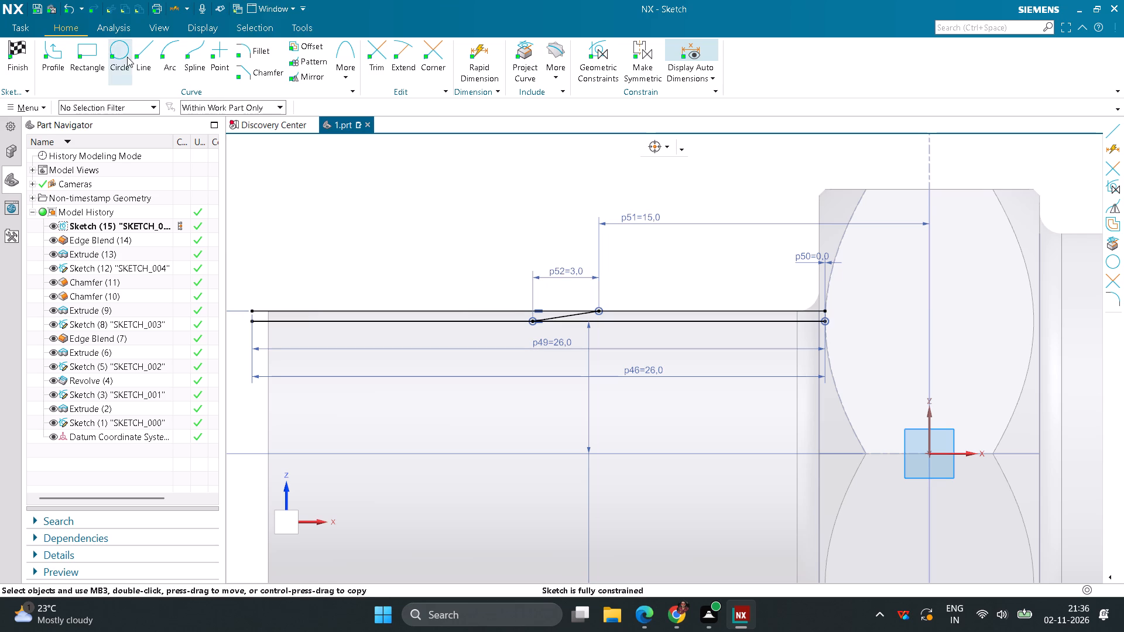
Draw a vertical line from the slanted line's lower end up to the upper horizontal line, closing the first tooth profile.
click(135, 53)
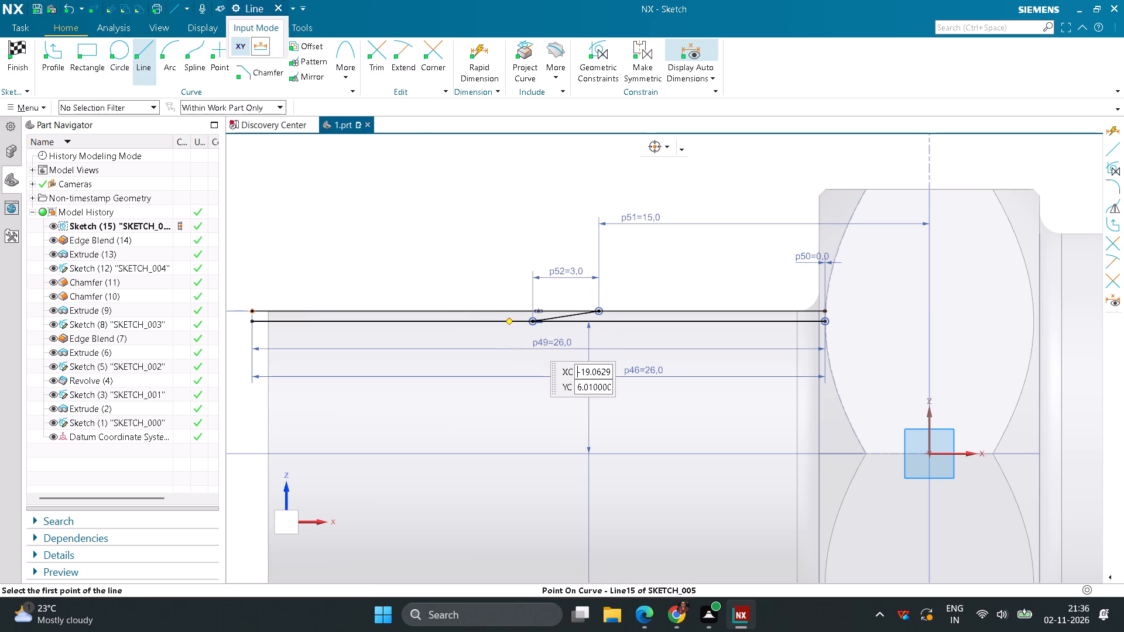
scroll(540, 341, up, 5)
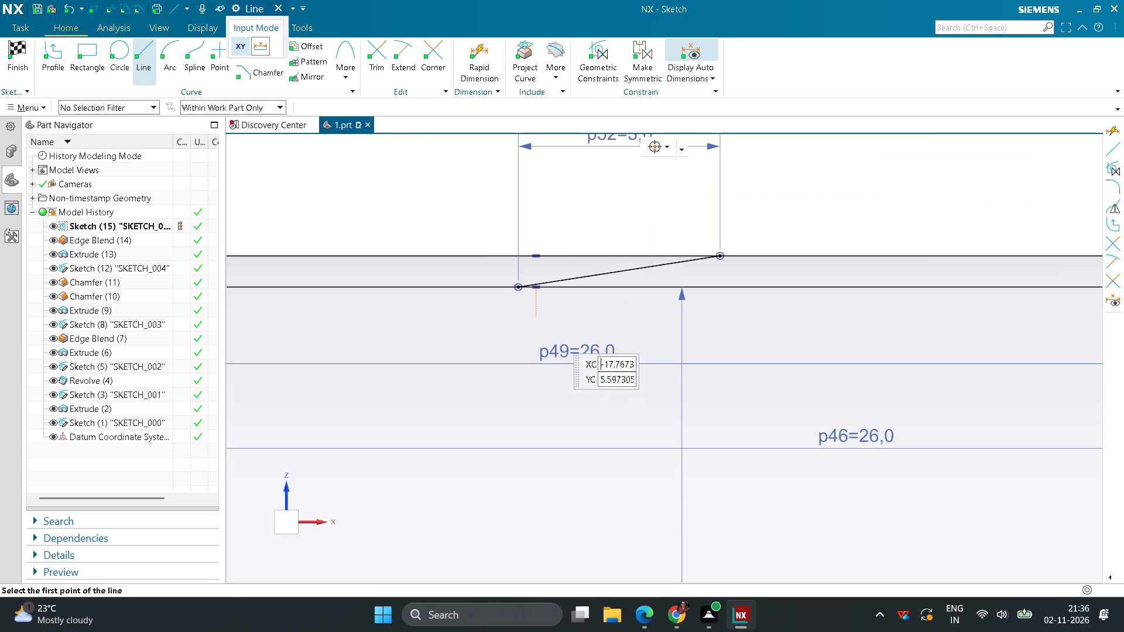
click(519, 287)
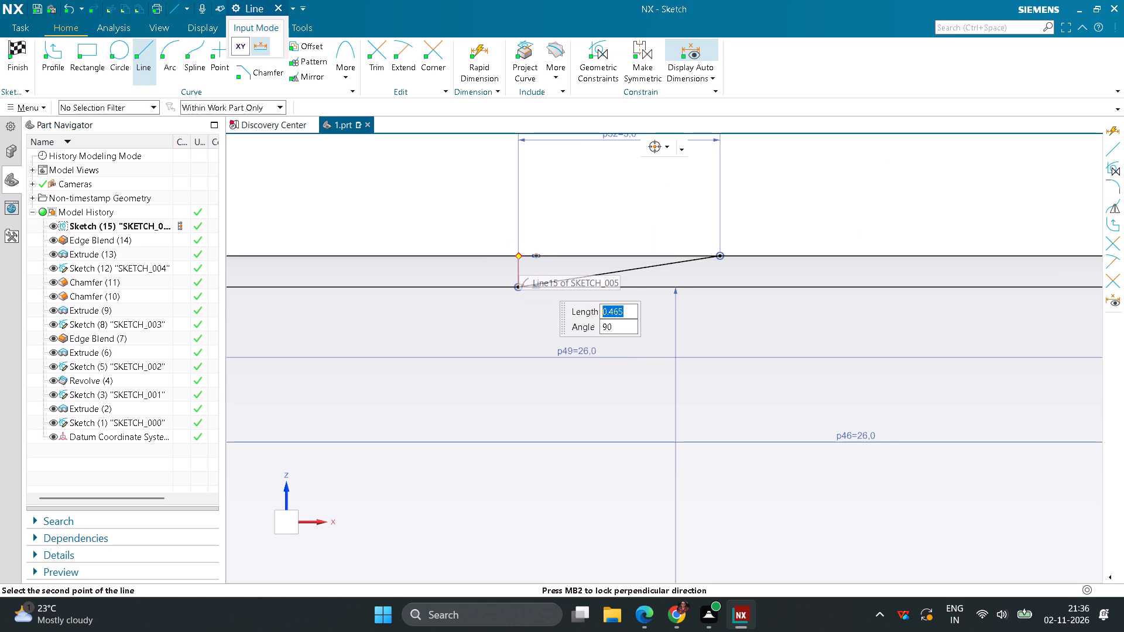
click(519, 257)
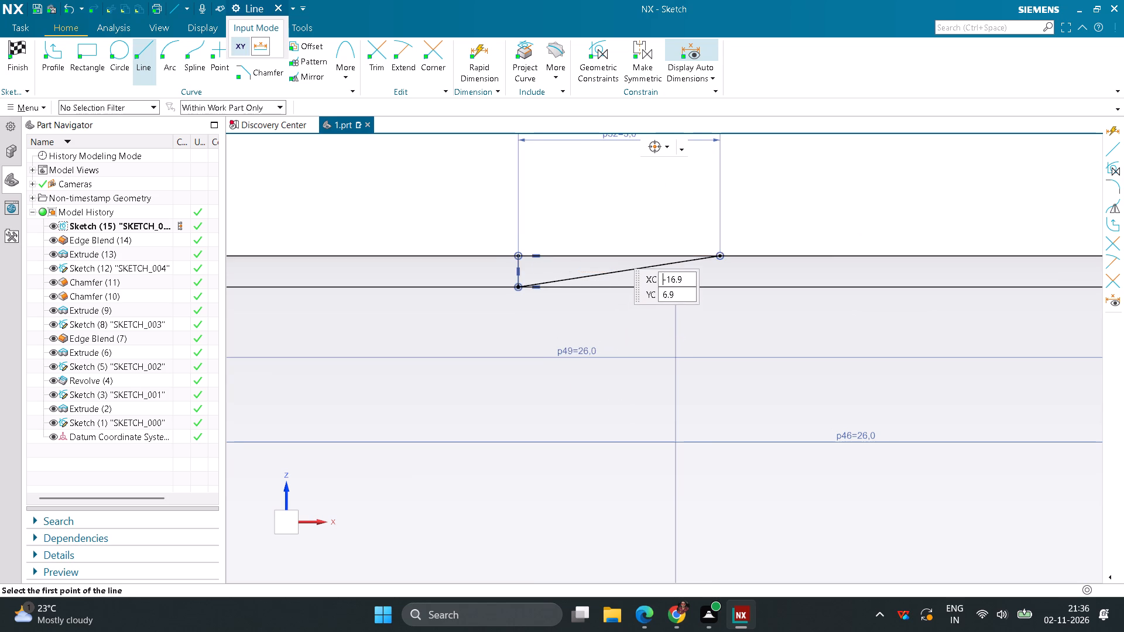
Draw a second slanted line about 2.2 mm long between the two horizontal lines, farther from the hexagon than the first tooth.
scroll(589, 223, down, 5)
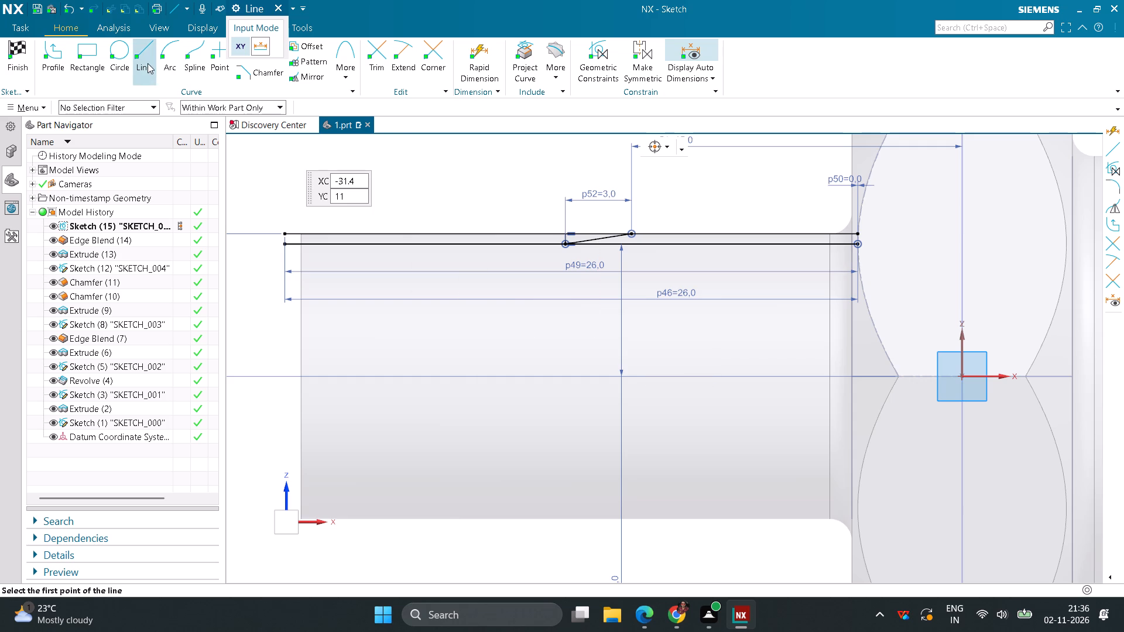
scroll(508, 251, up, 4)
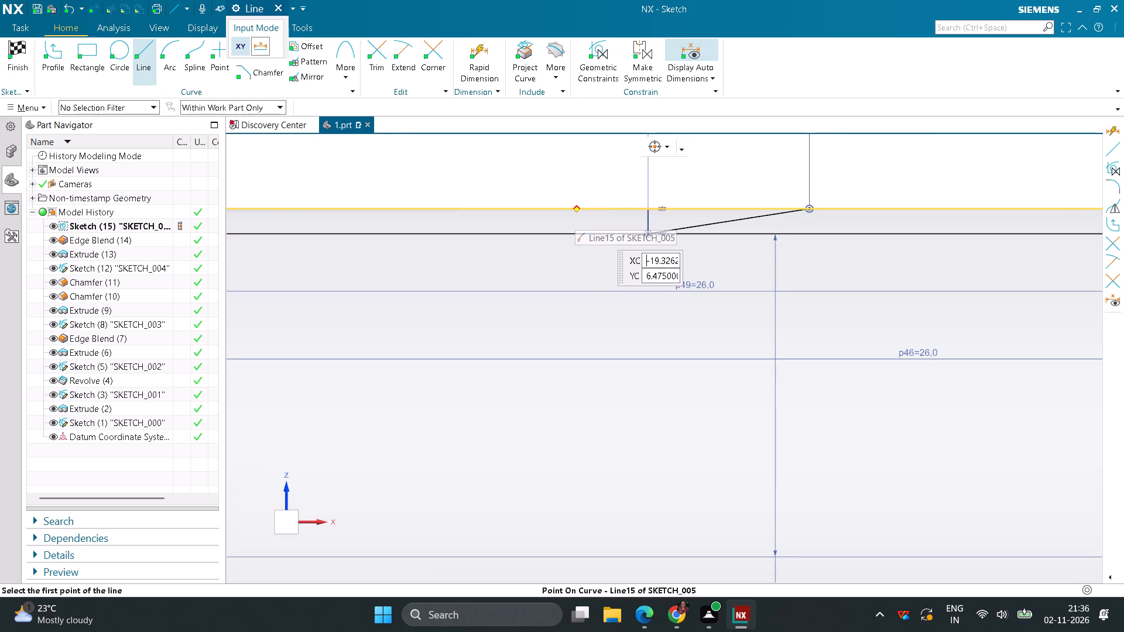
click(577, 209)
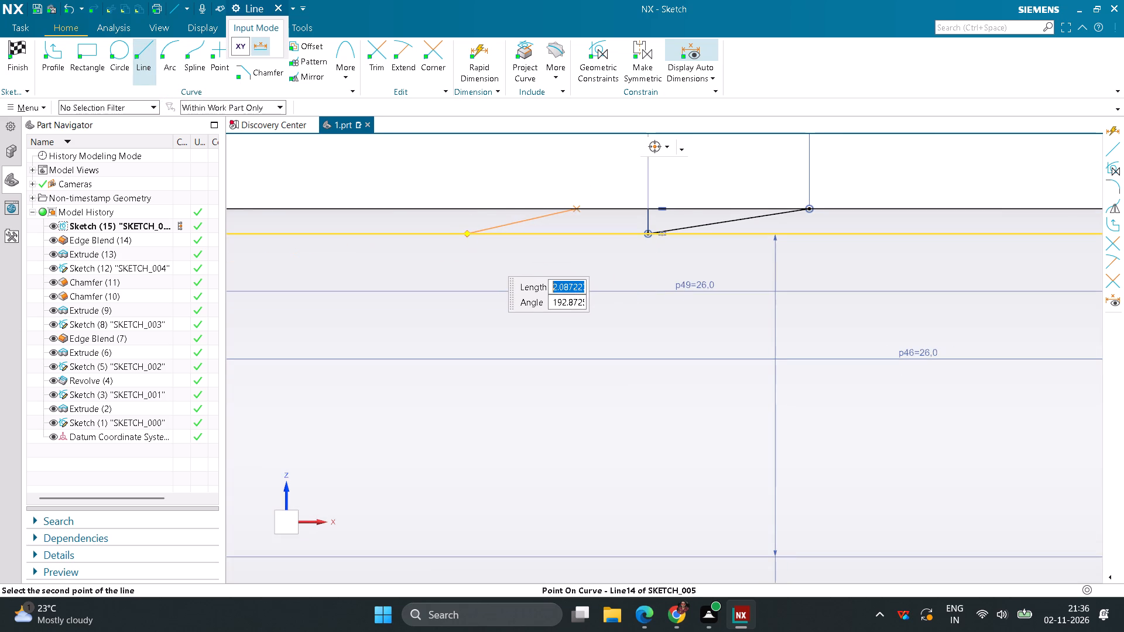
click(462, 231)
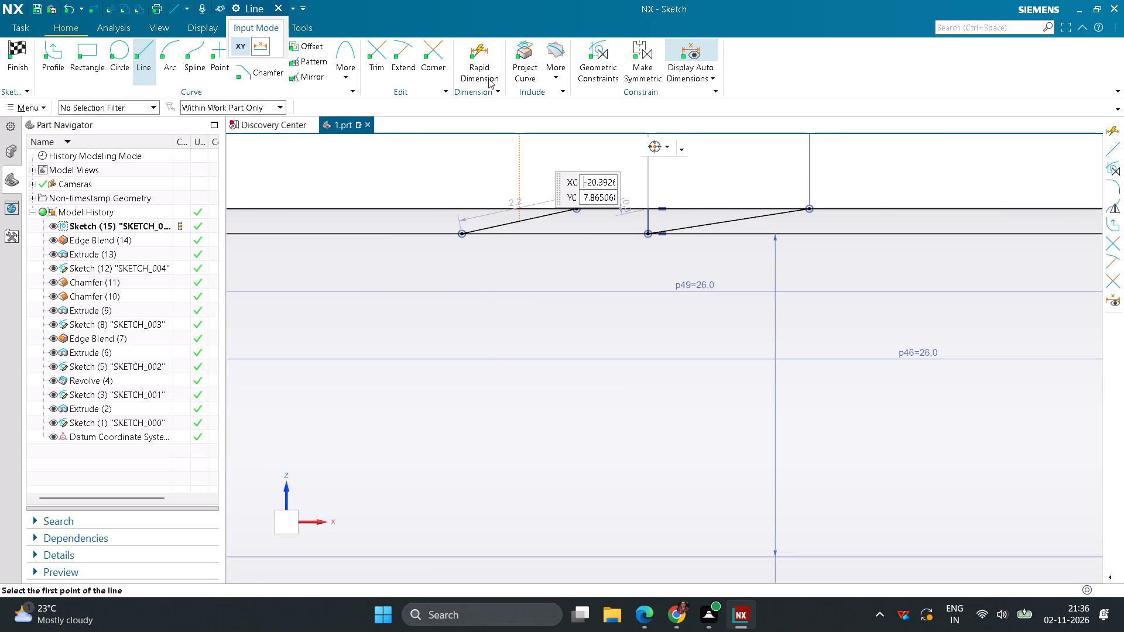
Dimension the horizontal gap between the second slanted line's upper end and the first tooth's vertical line as 1.5 mm.
click(462, 57)
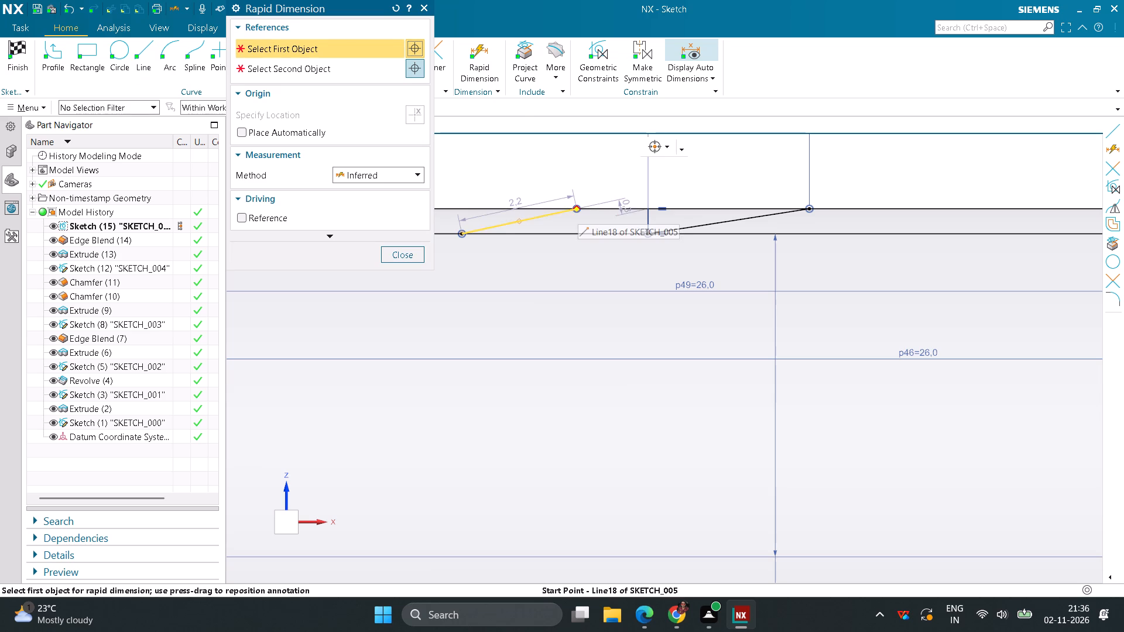
click(578, 209)
click(645, 209)
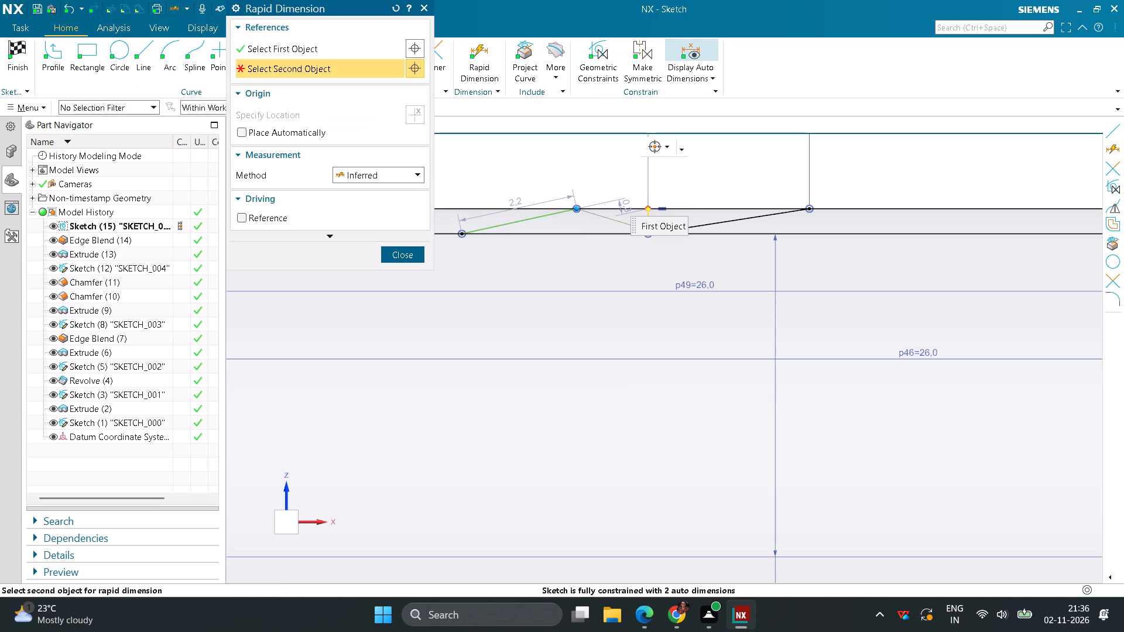
click(625, 172)
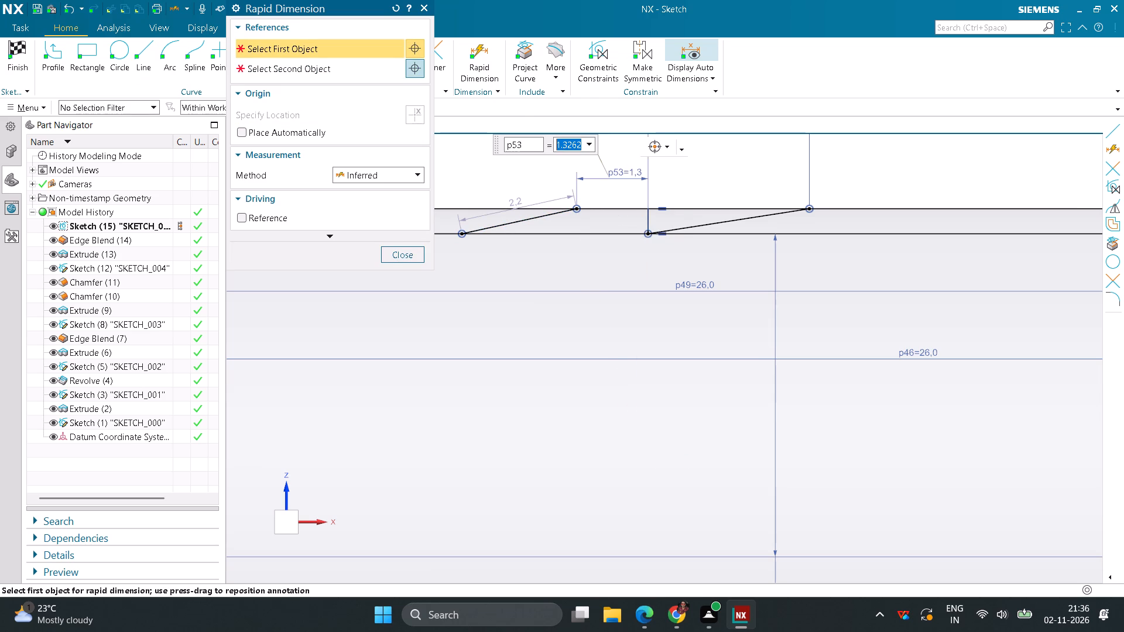
text(1.5)
key(Return)
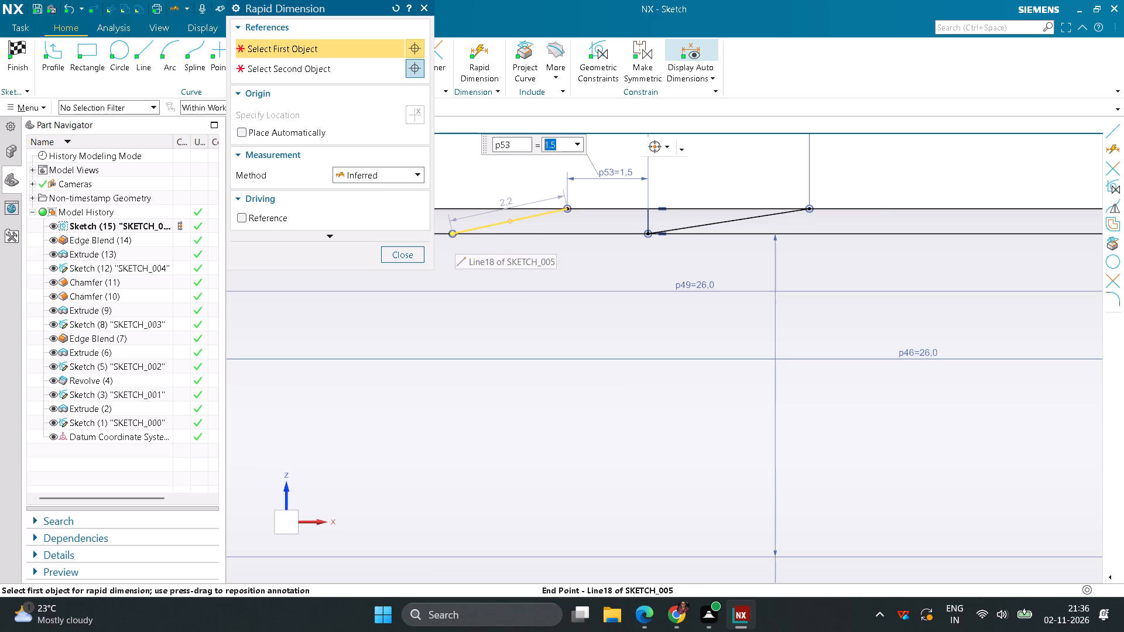
Dimension the horizontal span between the second slanted line's endpoints as 3 mm.
click(454, 234)
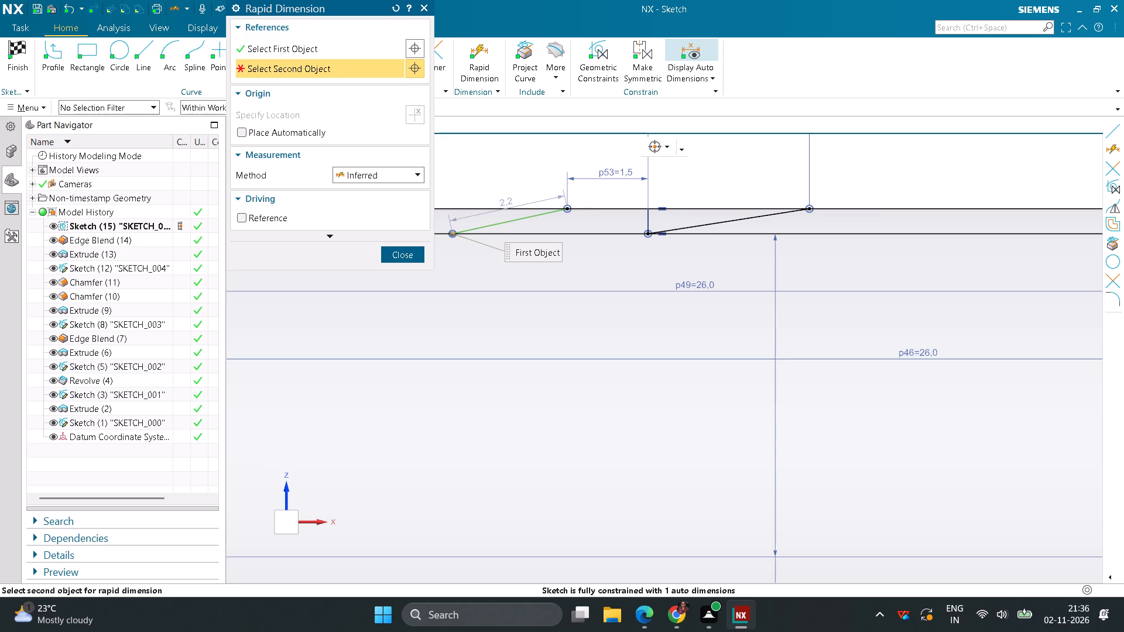
click(568, 212)
click(521, 160)
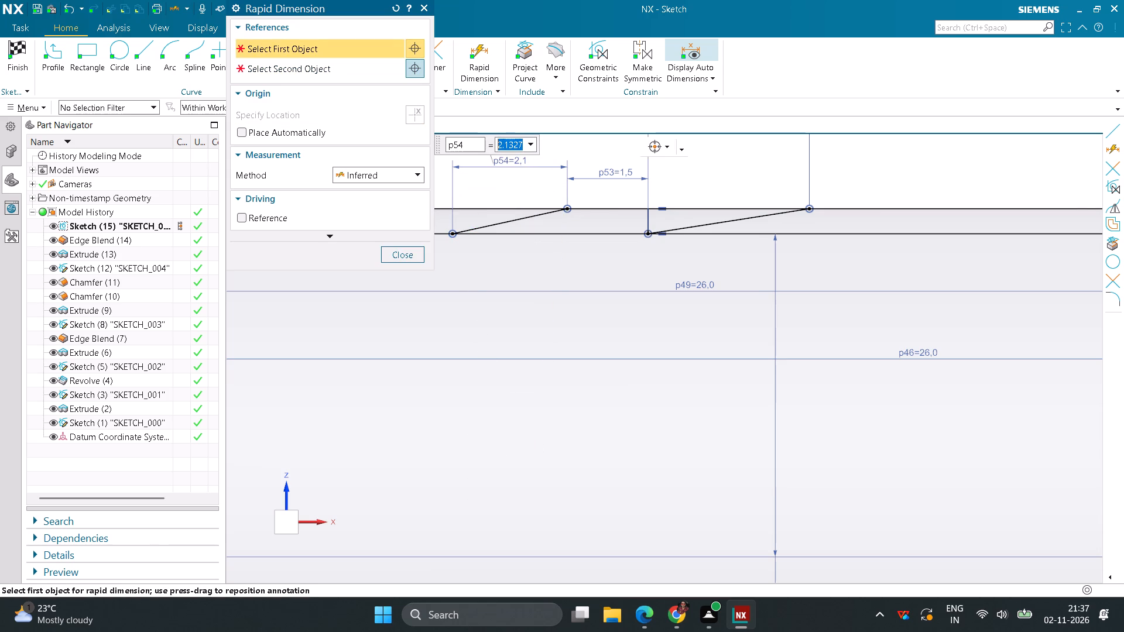
key(3)
key(Return)
scroll(533, 248, down, 3)
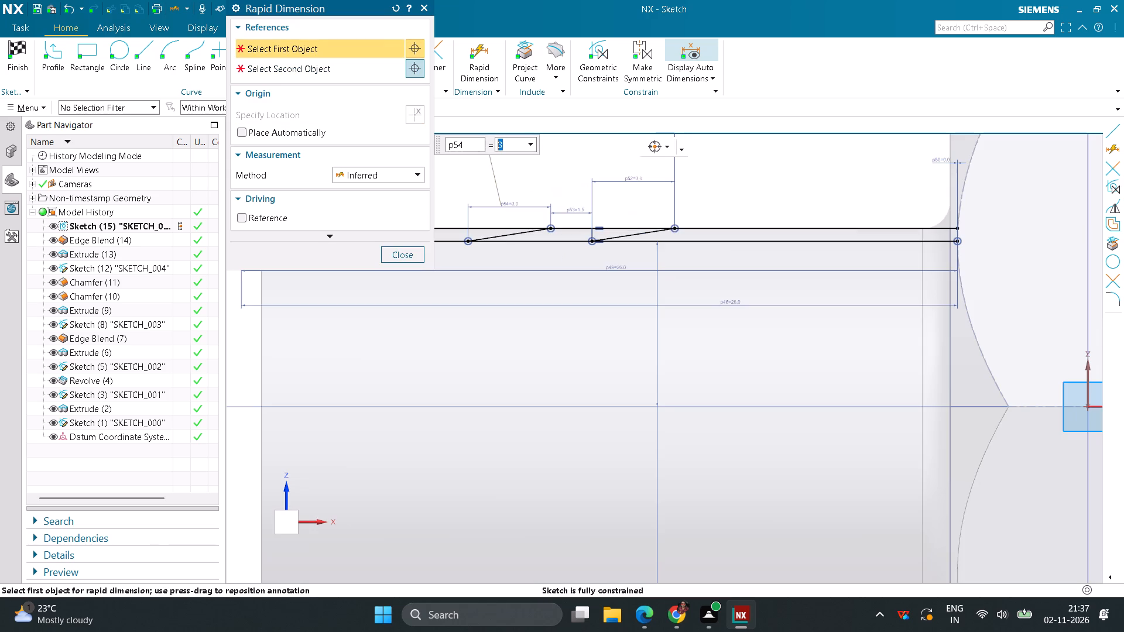
click(399, 255)
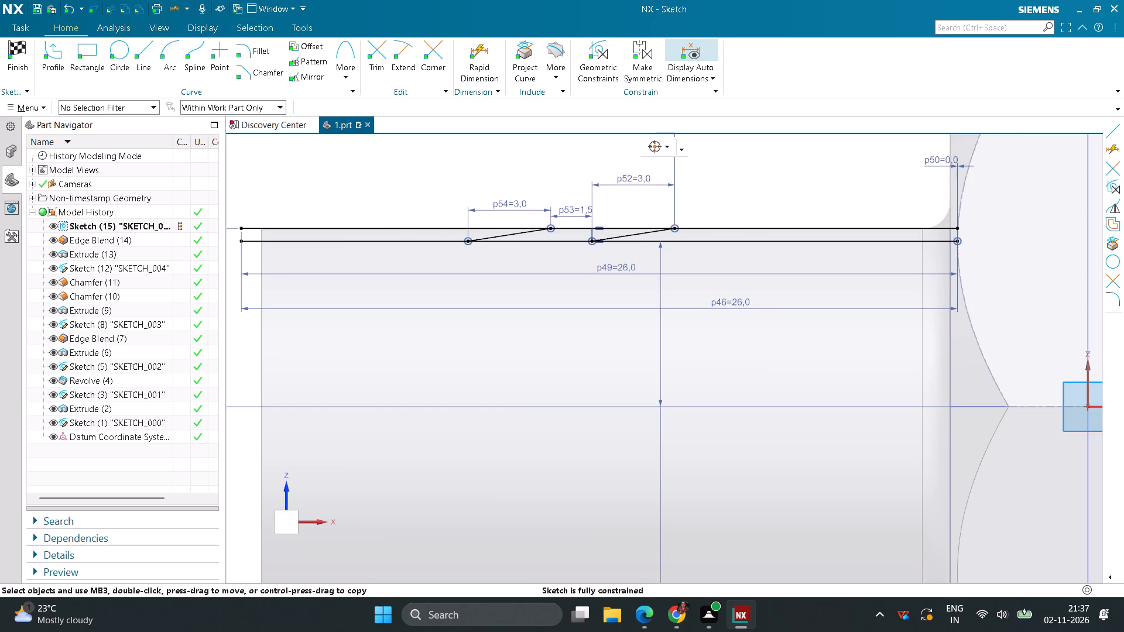
Draw a vertical line from the second slanted line's lower end up to the upper horizontal line, closing the second tooth profile.
middle_drag(407, 204, 428, 223)
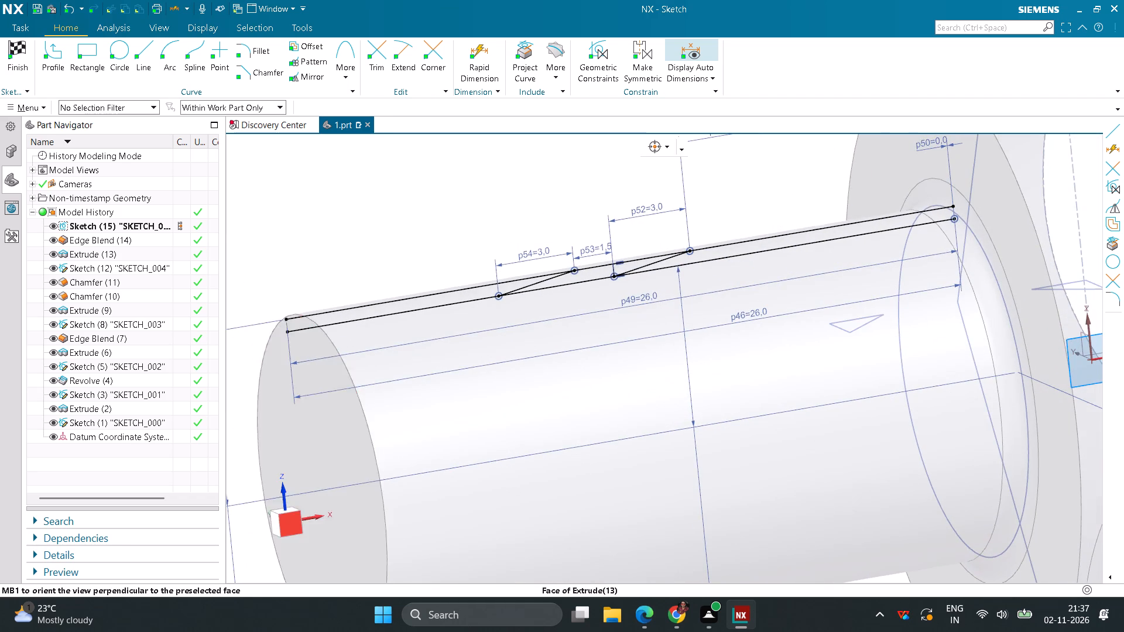
click(294, 514)
scroll(417, 252, down, 4)
scroll(398, 231, up, 3)
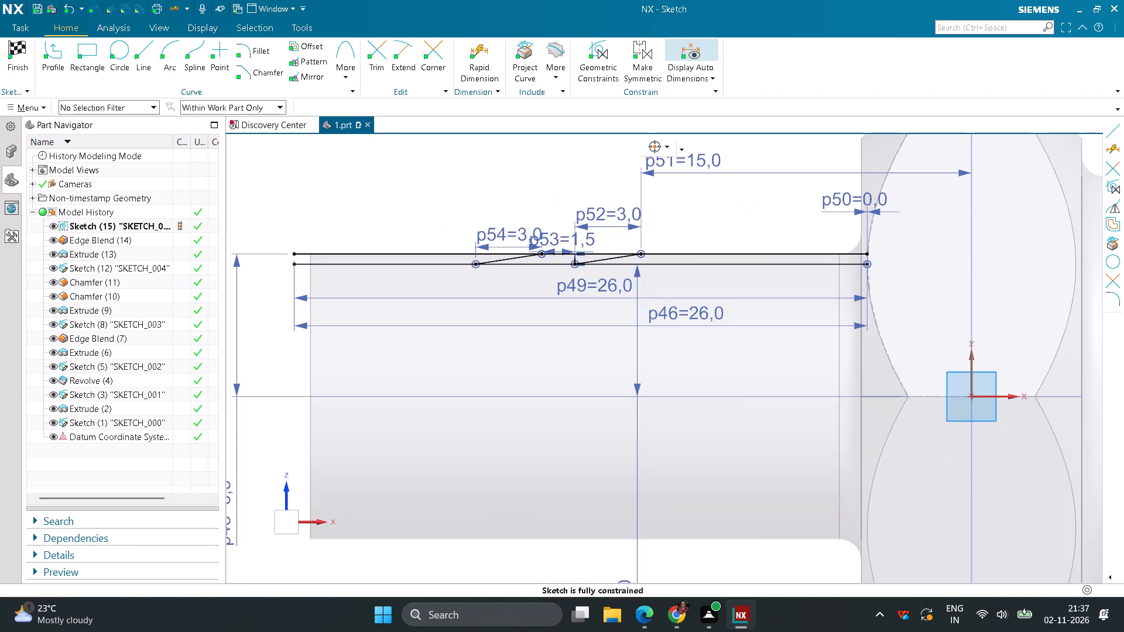
click(146, 51)
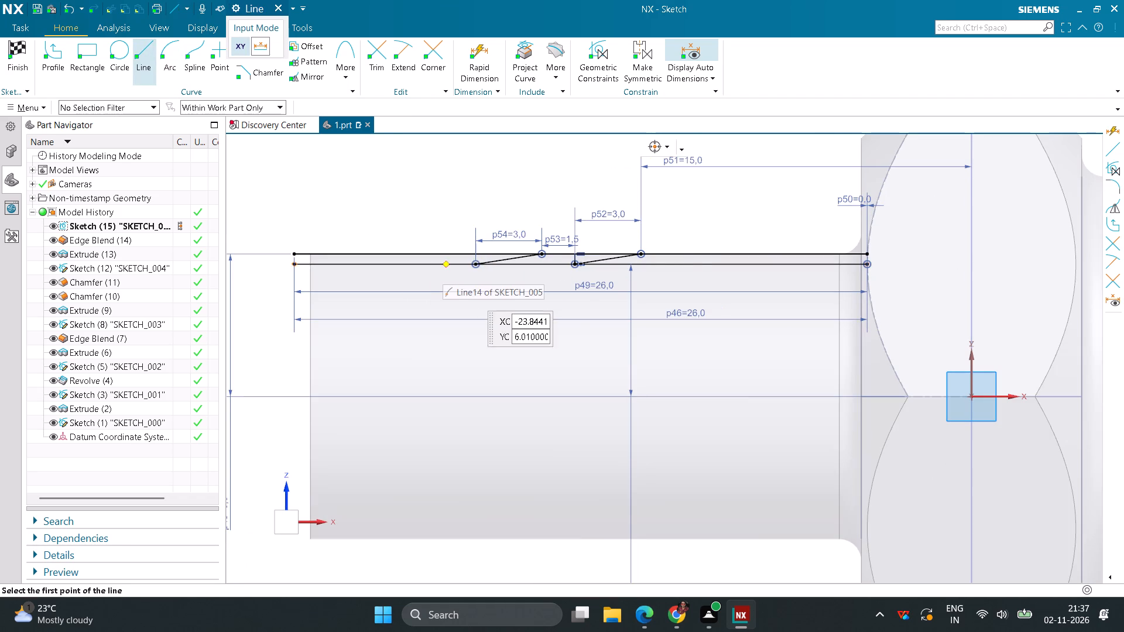
scroll(475, 263, up, 5)
click(479, 286)
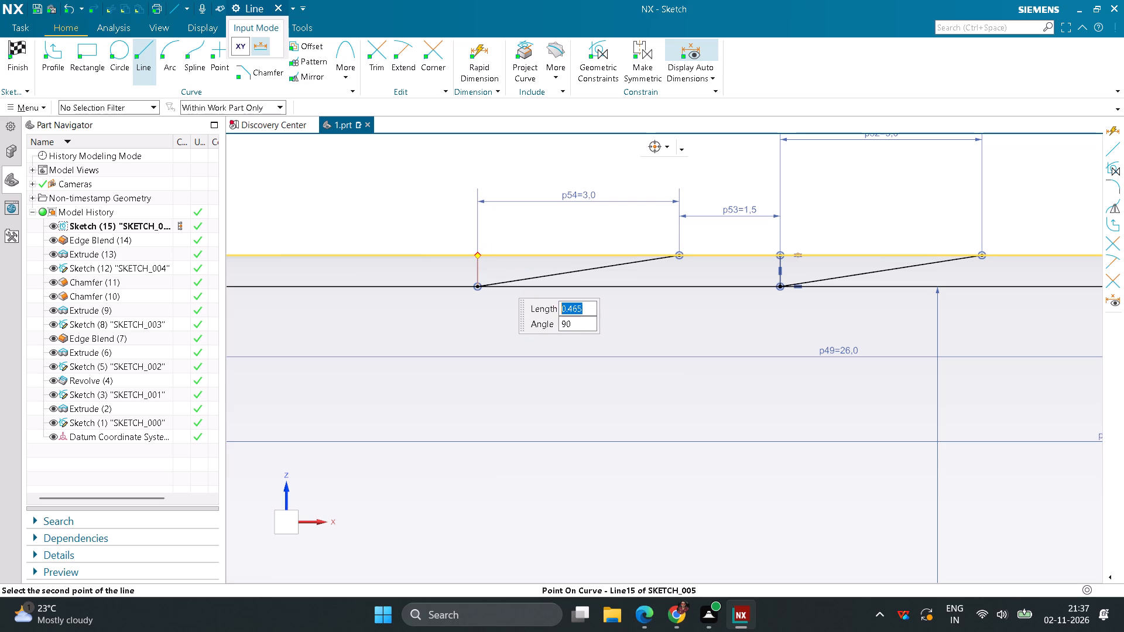
click(478, 257)
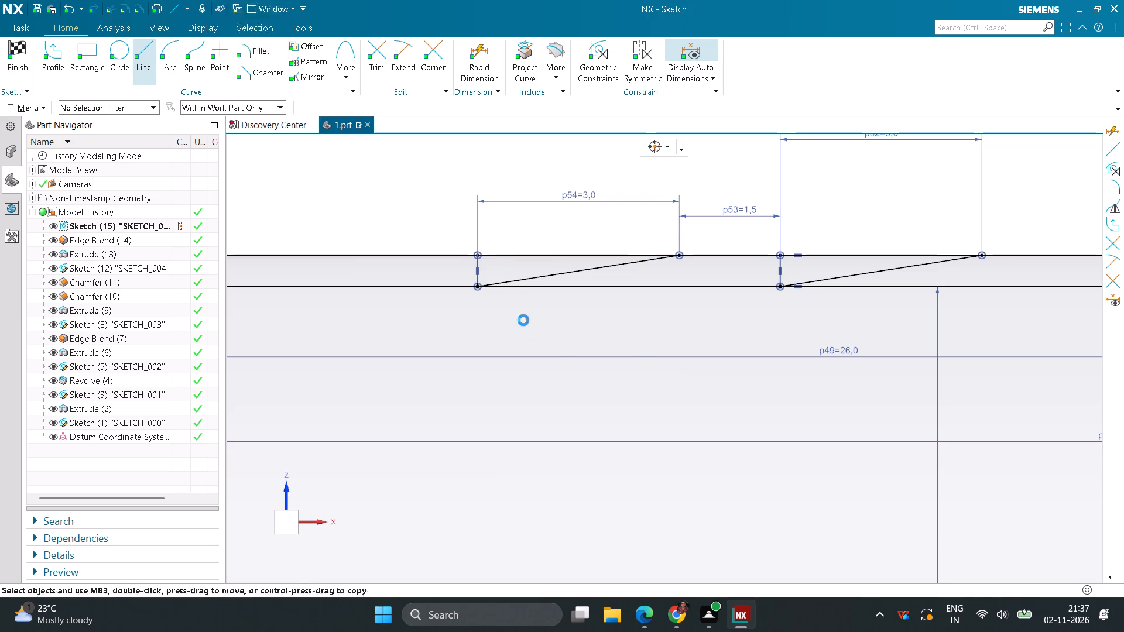
scroll(556, 300, down, 2)
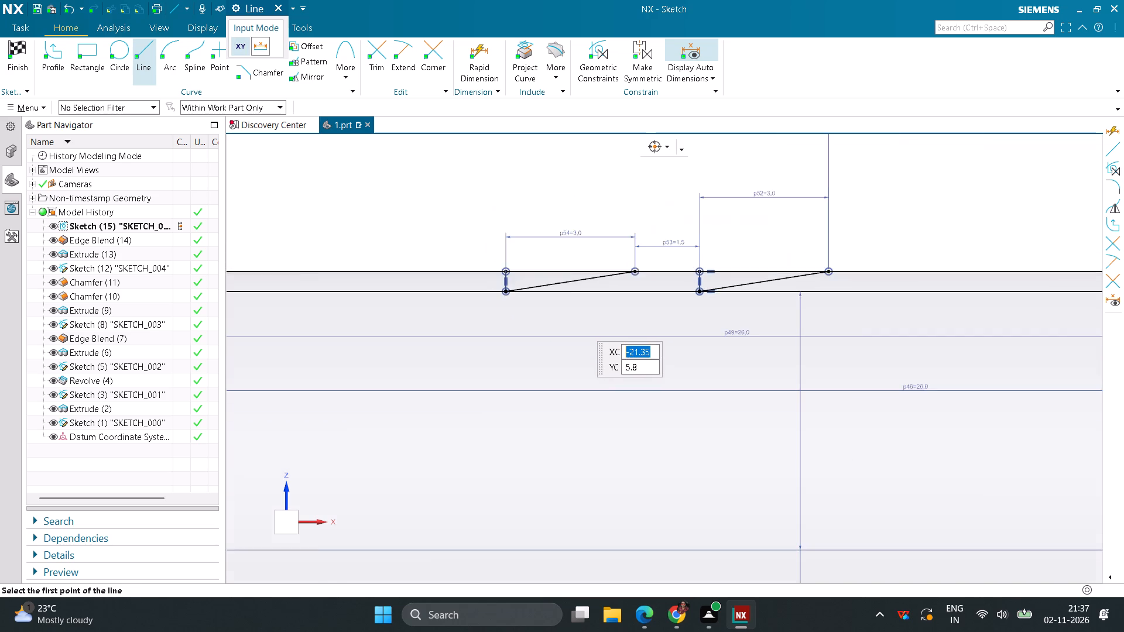
scroll(556, 300, down, 5)
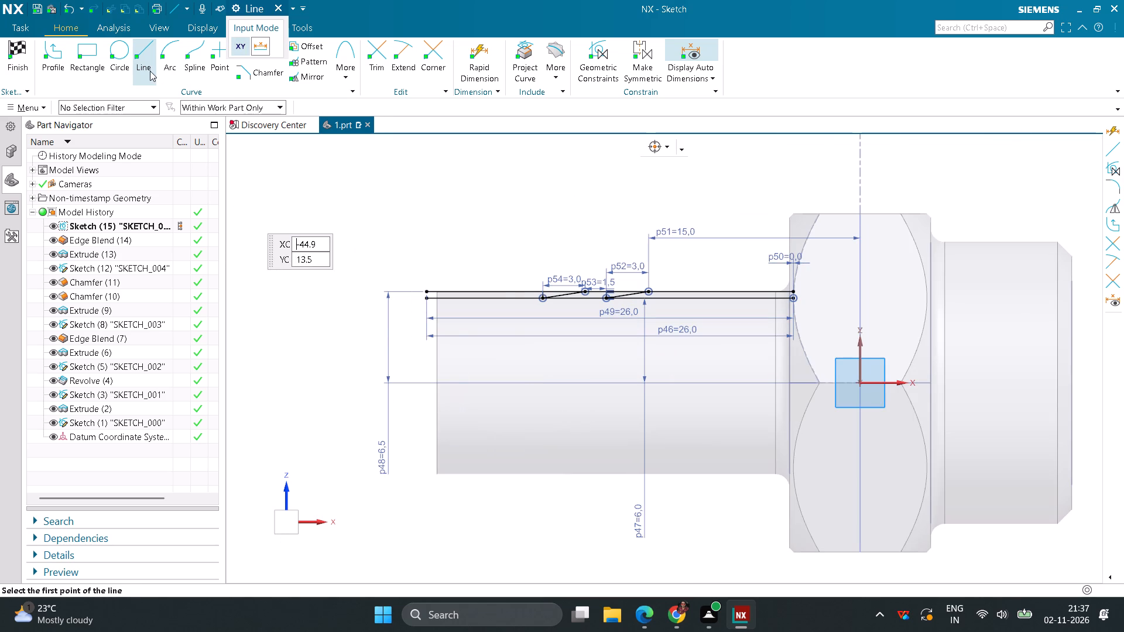
Draw a third slanted line about 1.5 mm long between the two horizontal lines, farther from the hexagon than the second tooth.
scroll(501, 305, up, 3)
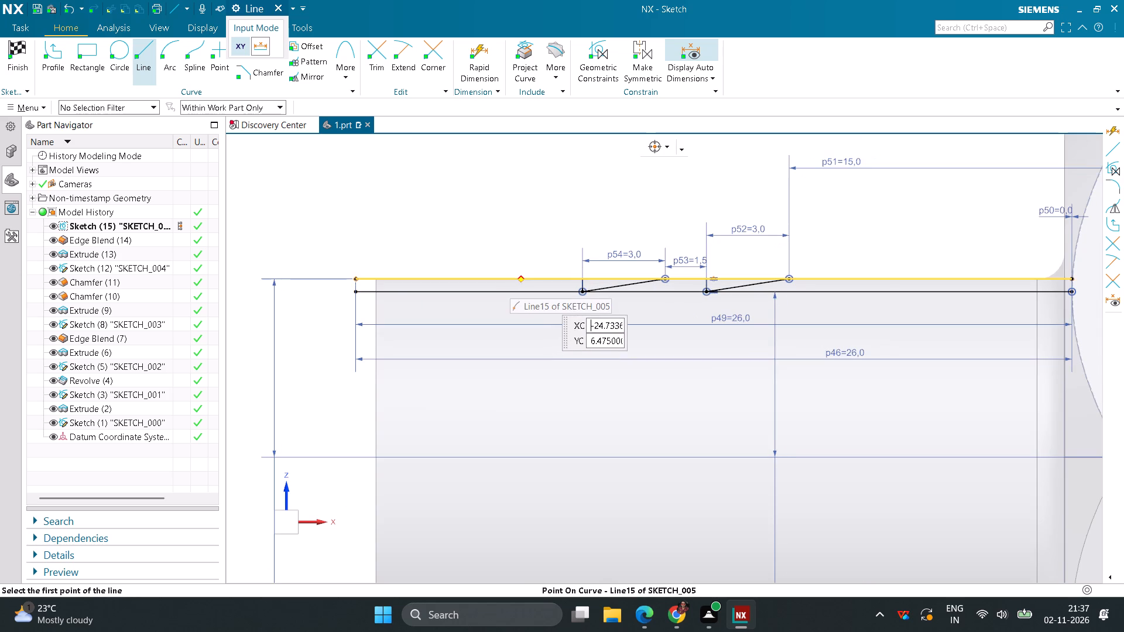
click(521, 274)
click(481, 287)
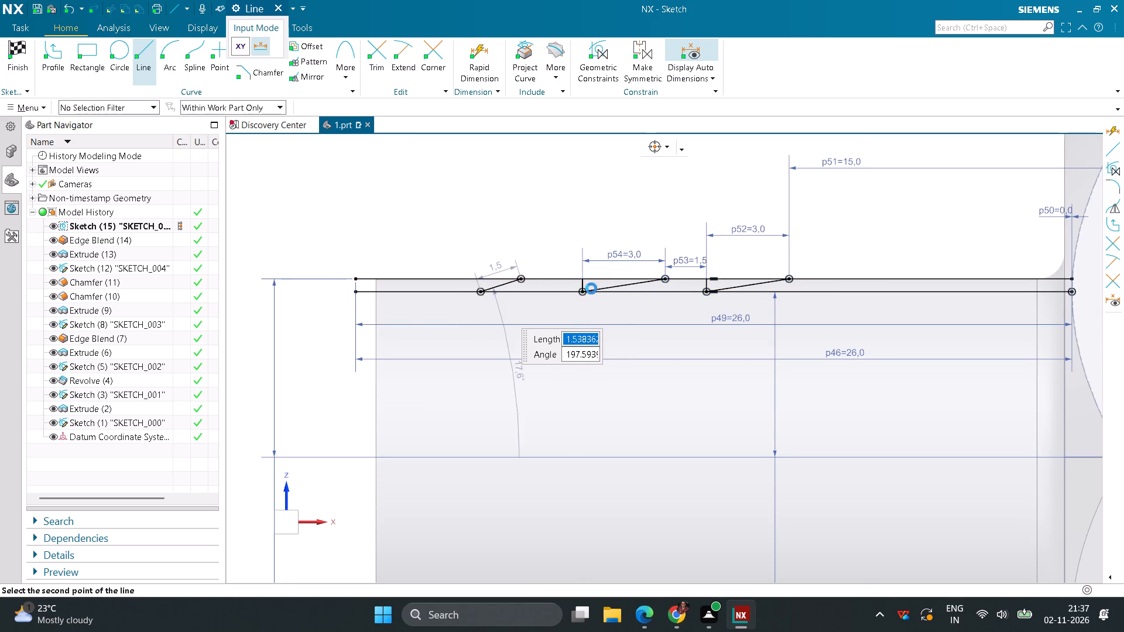
Dimension the horizontal gap between the third slanted line's upper end and the second tooth's vertical line as 1.5 mm.
click(469, 55)
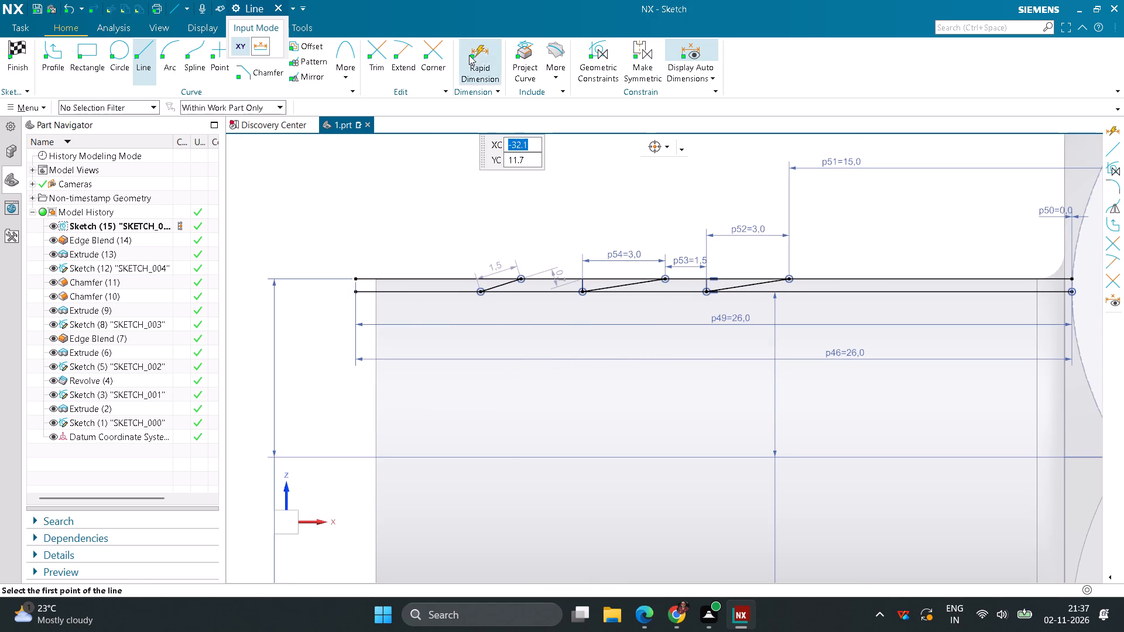
click(527, 278)
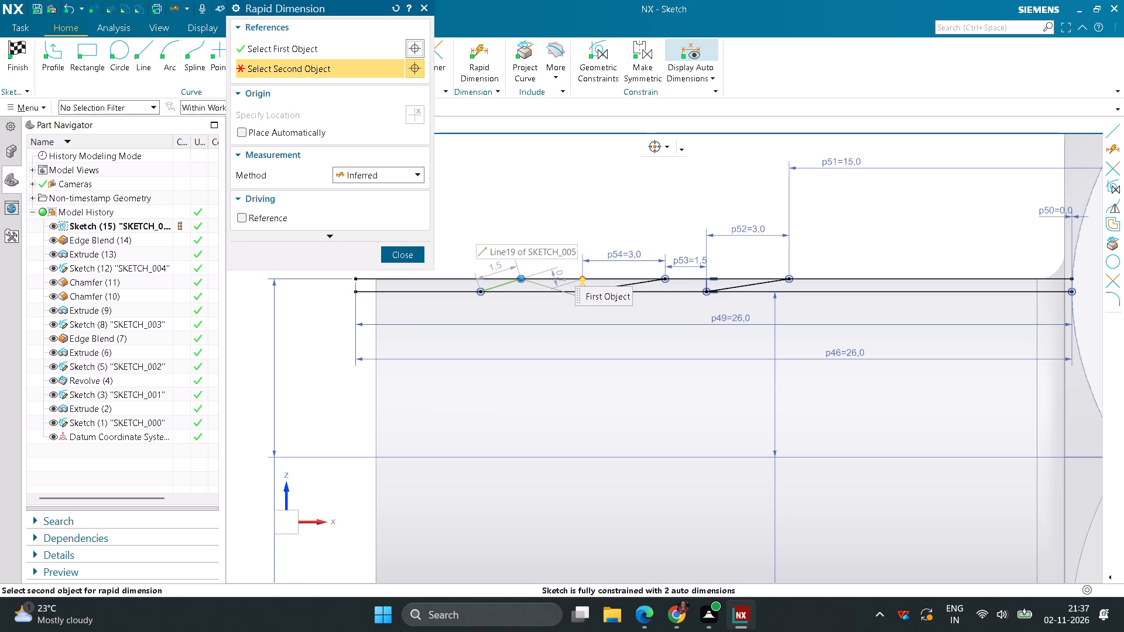
click(579, 276)
click(559, 249)
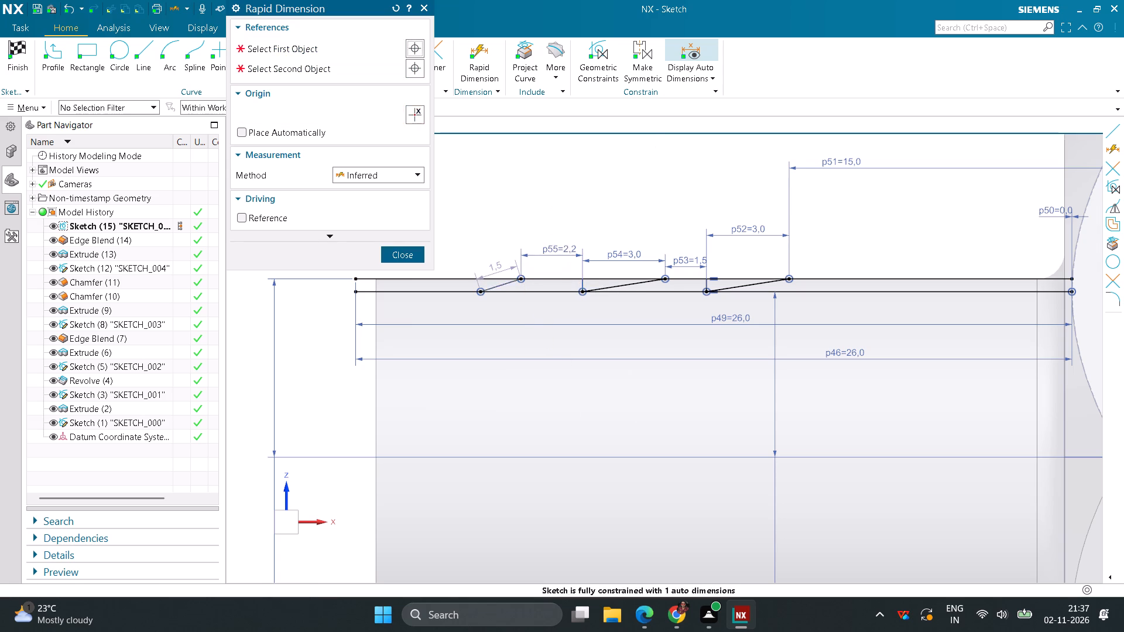
text(1.5)
key(Return)
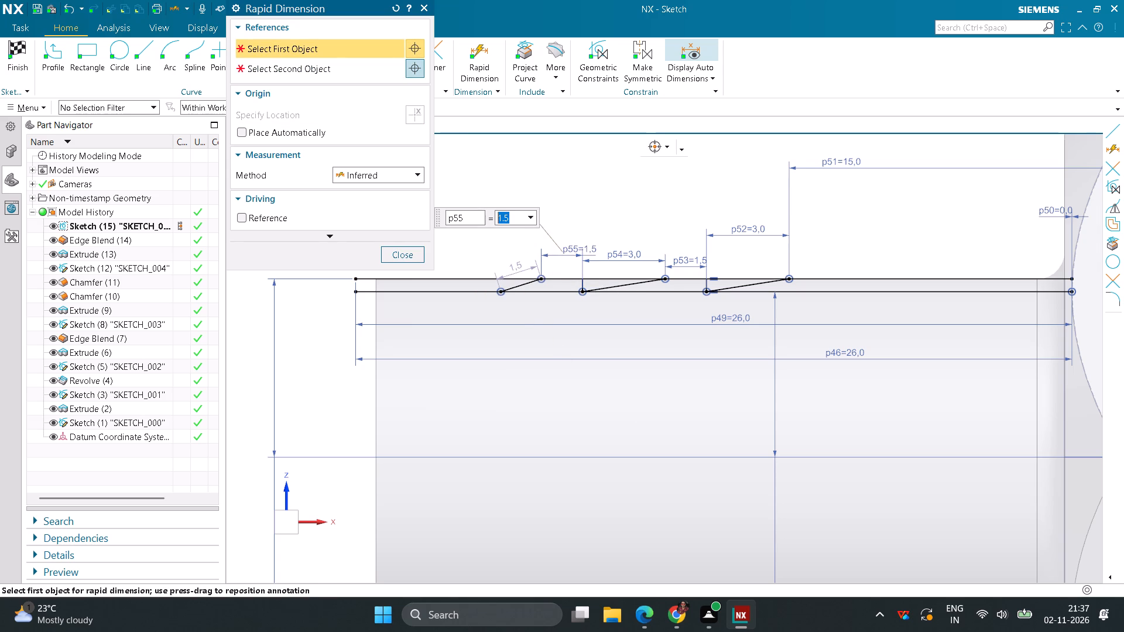
Dimension the horizontal span between the third slanted line's endpoints as 3 mm.
click(543, 279)
click(505, 293)
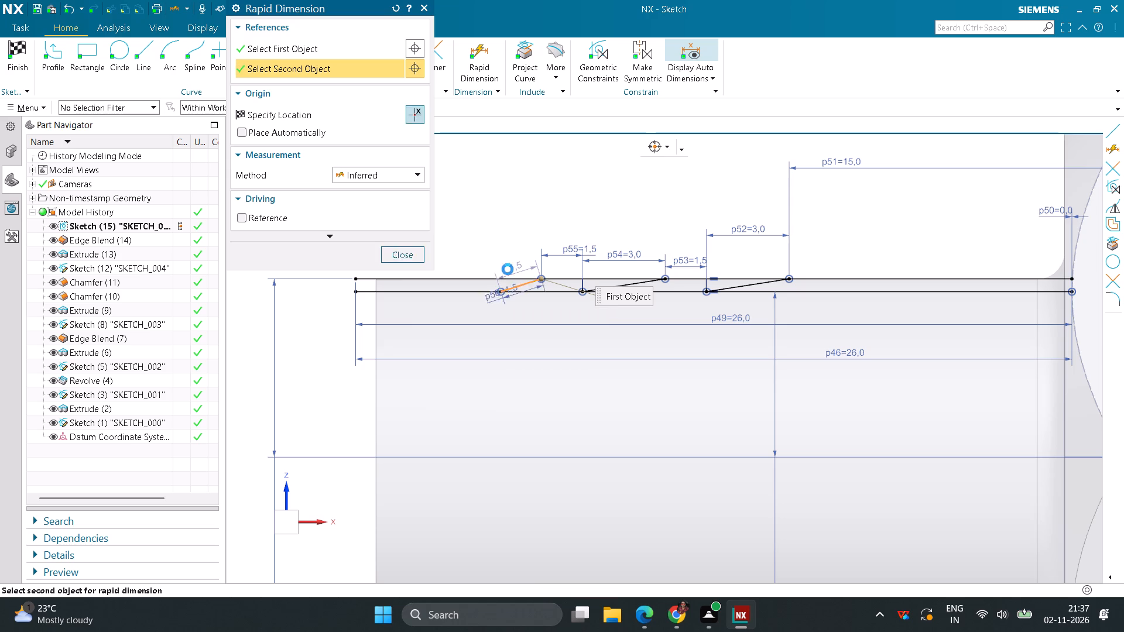
click(522, 238)
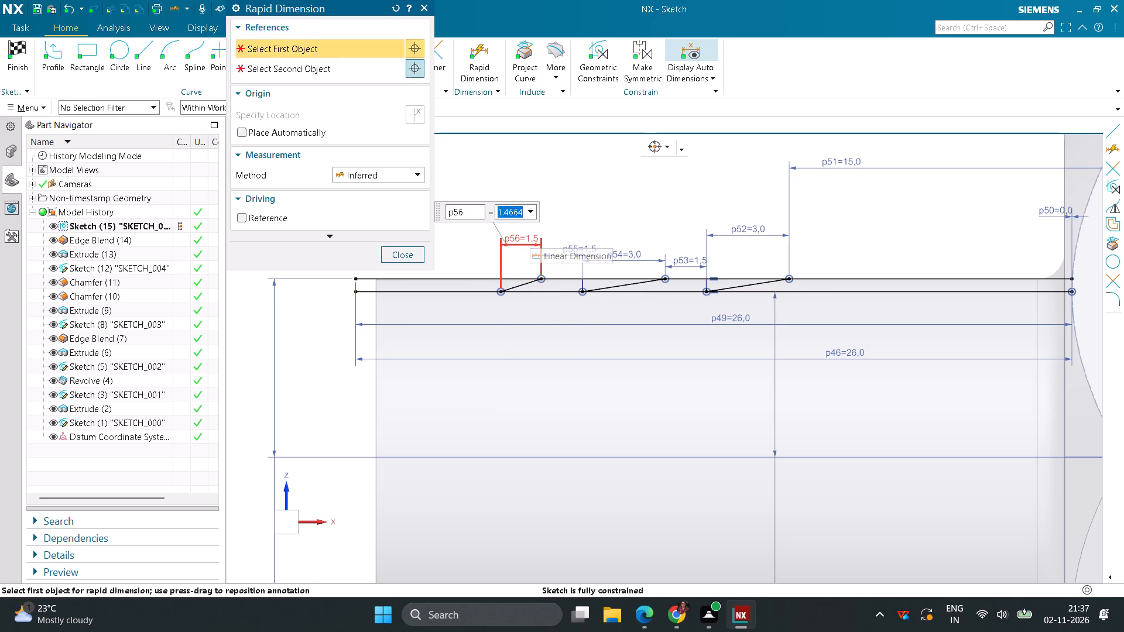
key(3)
key(Return)
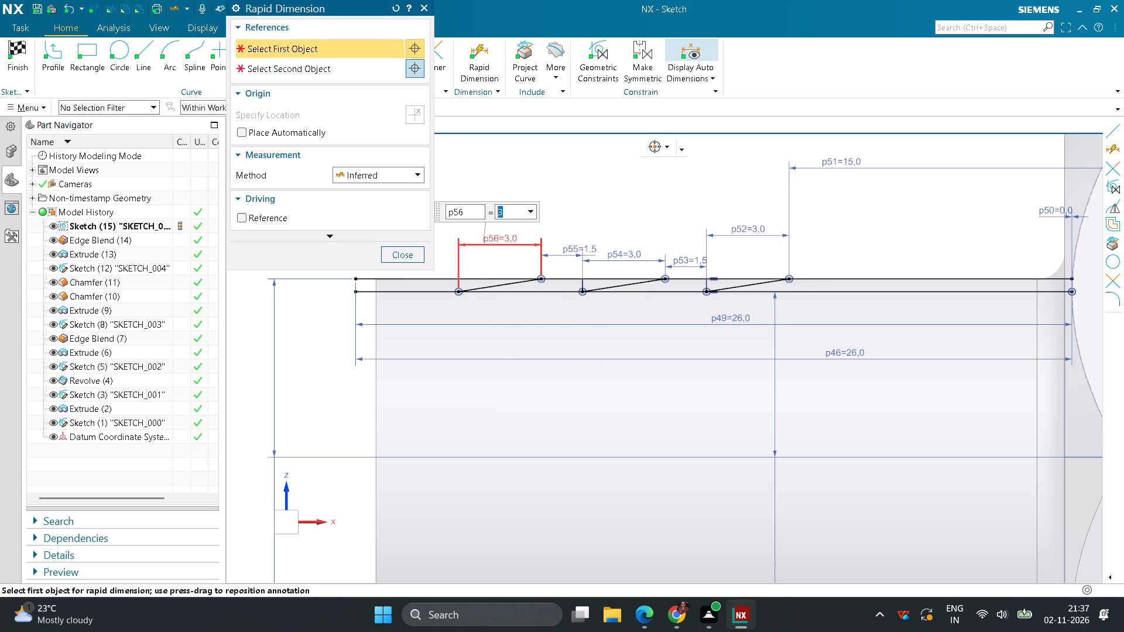
click(409, 256)
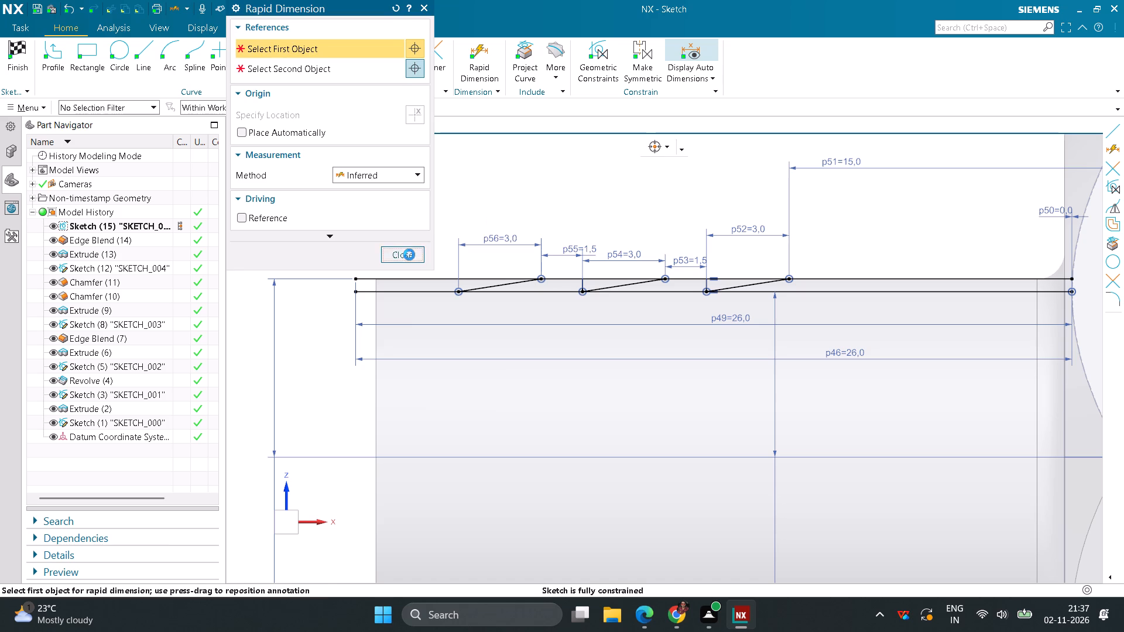
Draw a vertical line from the third slanted line's lower end up to the upper horizontal line, closing the third tooth profile.
click(148, 56)
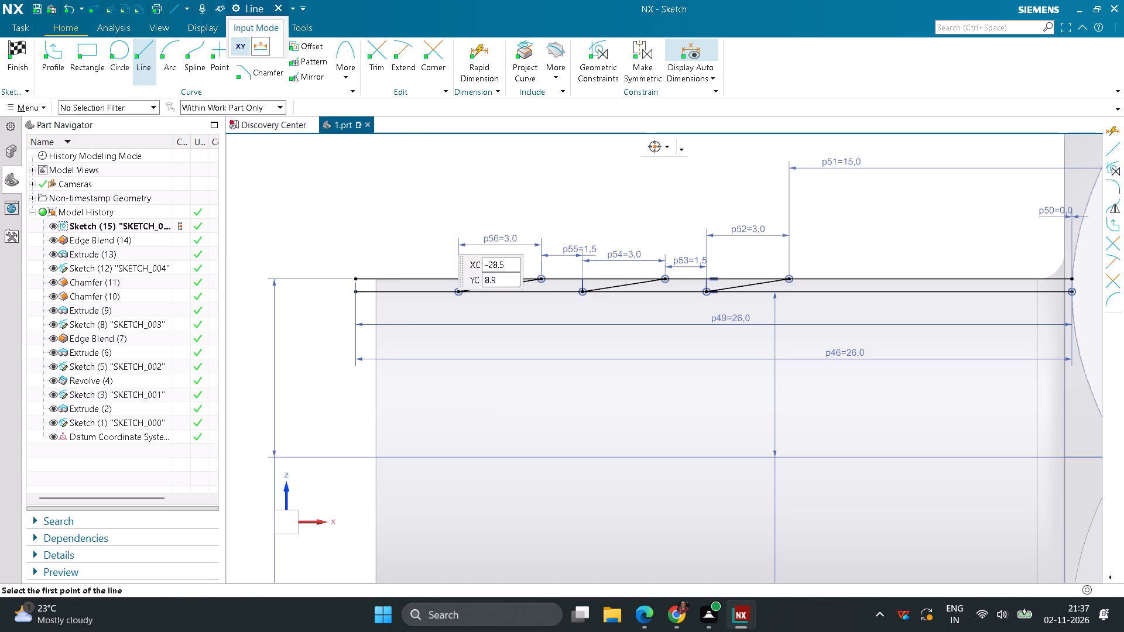
scroll(460, 296, up, 3)
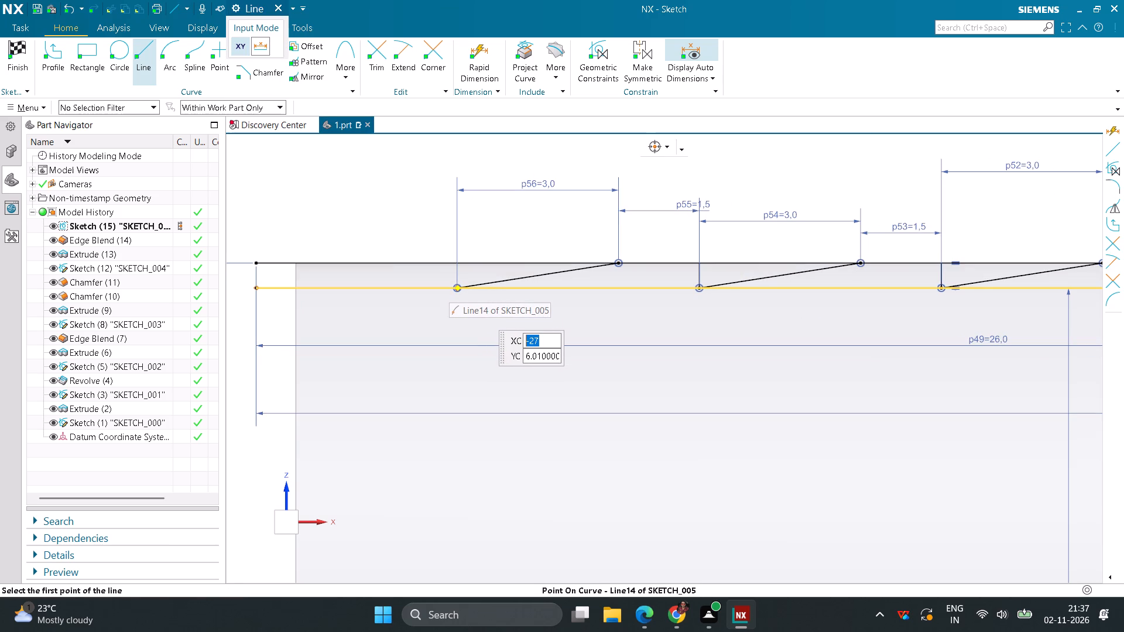
click(458, 289)
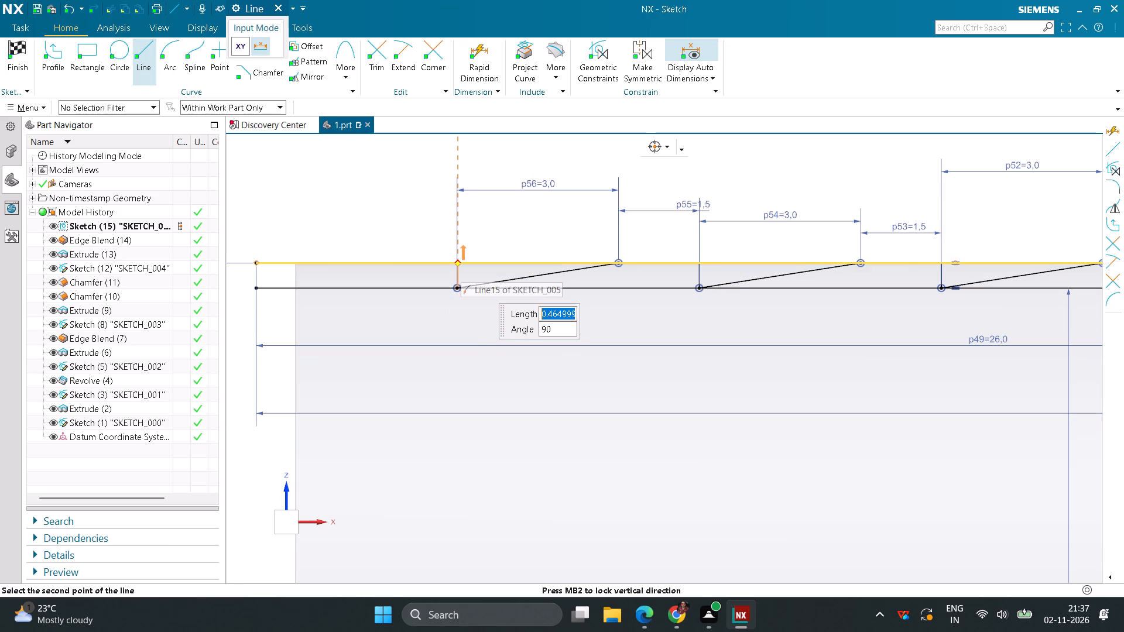
click(458, 262)
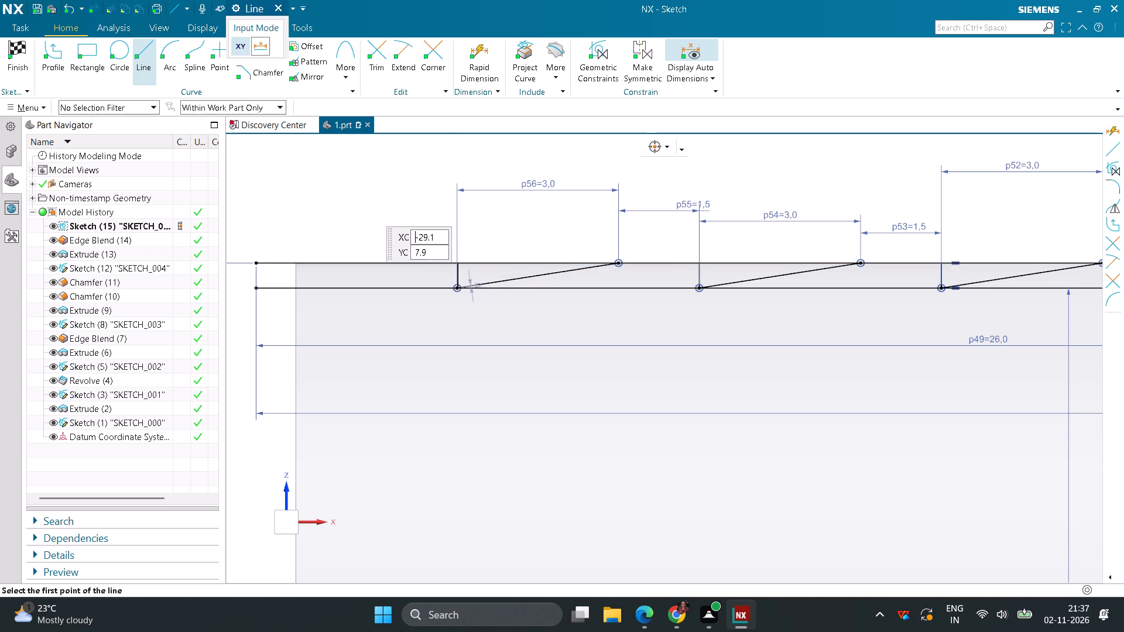
click(145, 58)
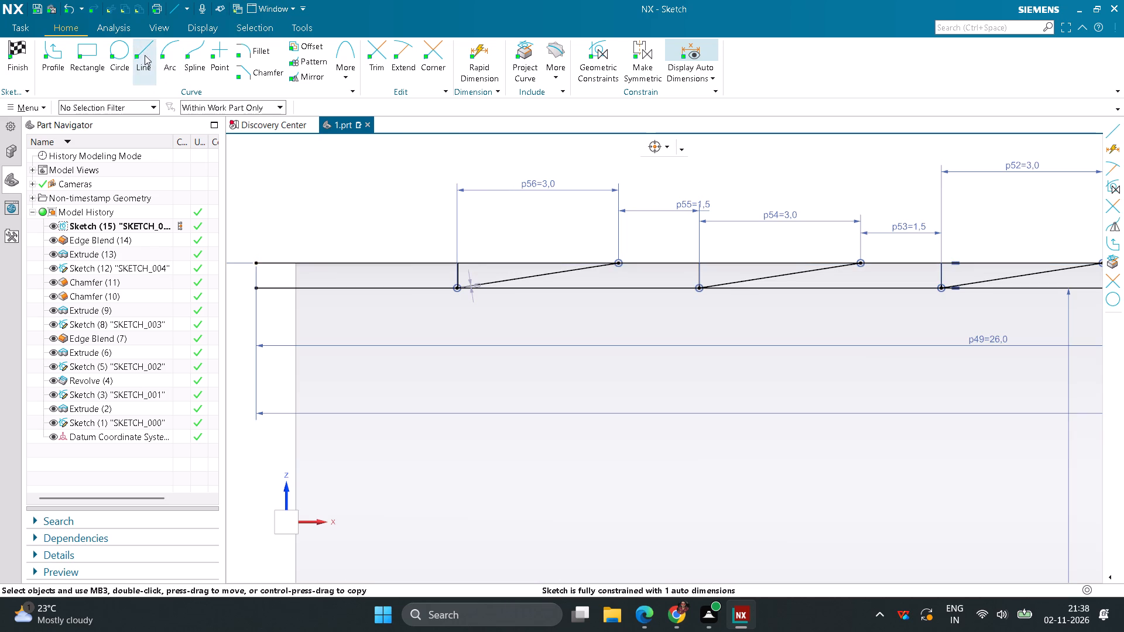
Draw a fourth slanted line about 1.3 mm long between the two horizontal lines, between the third tooth and the shank's free end.
click(145, 55)
click(413, 259)
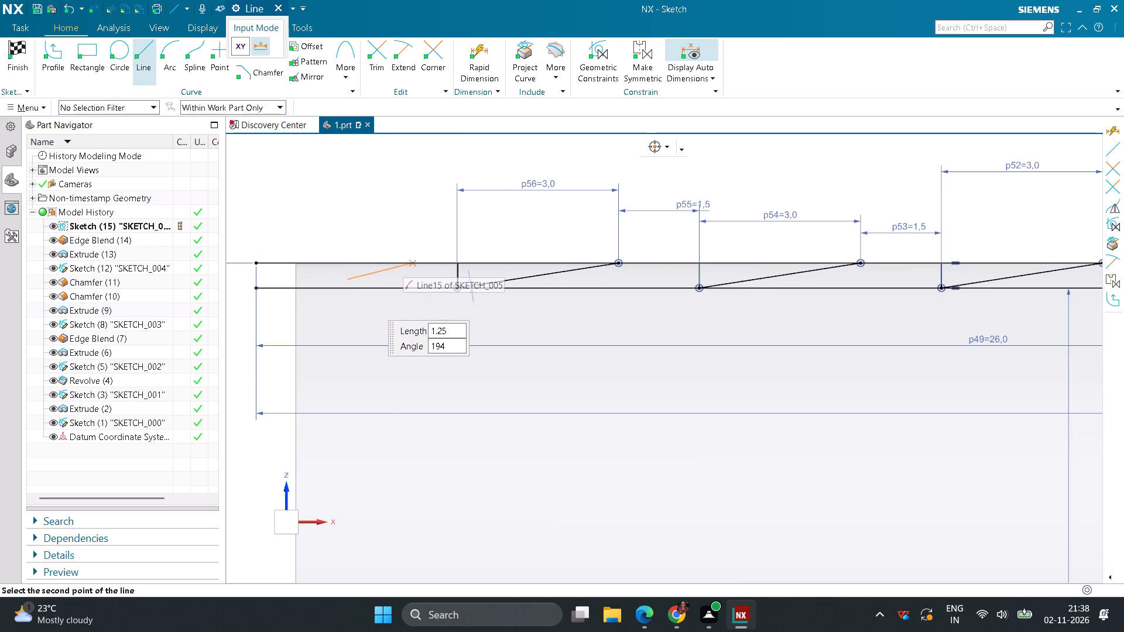
click(348, 287)
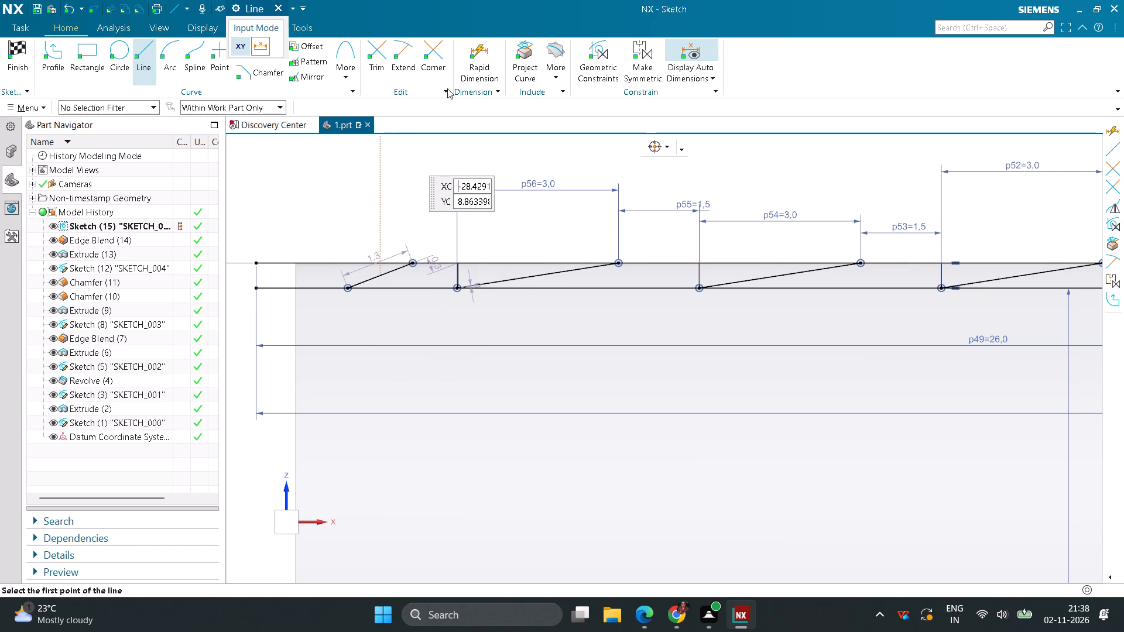
Dimension the horizontal gap between the fourth slanted line's upper end and the third tooth's vertical line as 1.5 mm.
click(483, 71)
scroll(492, 227, down, 8)
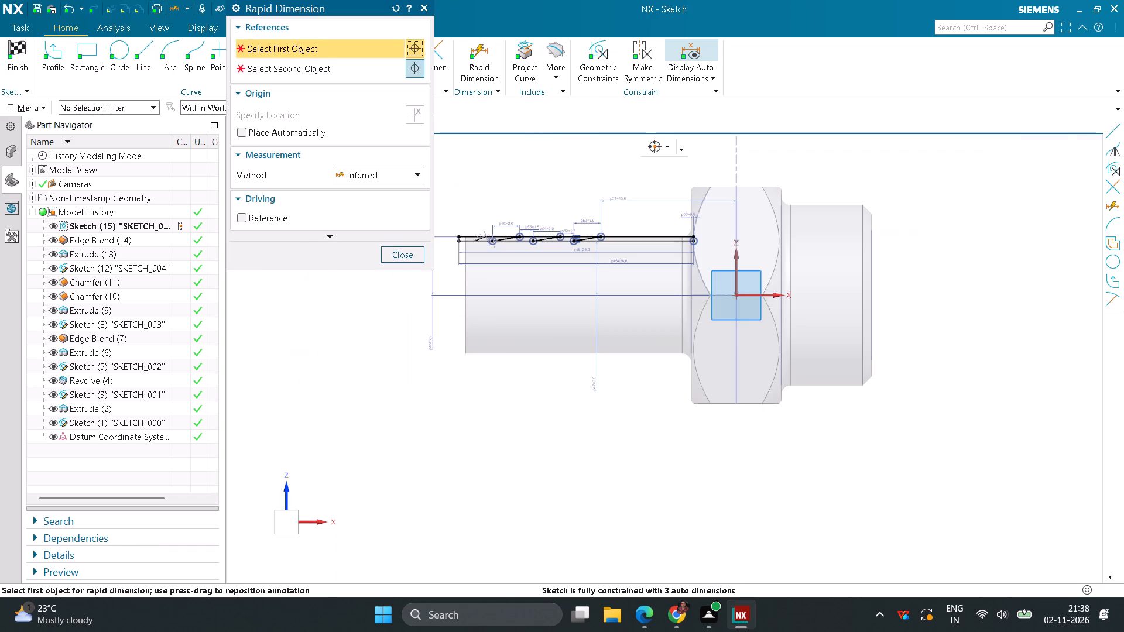
scroll(470, 218, up, 10)
click(601, 283)
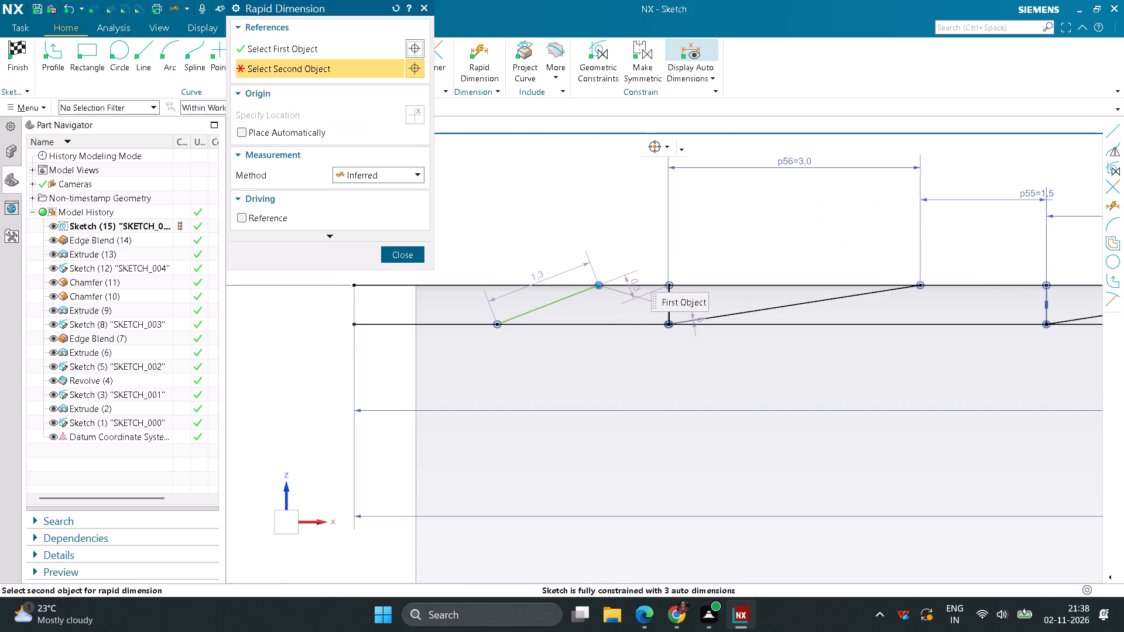
click(670, 284)
click(635, 225)
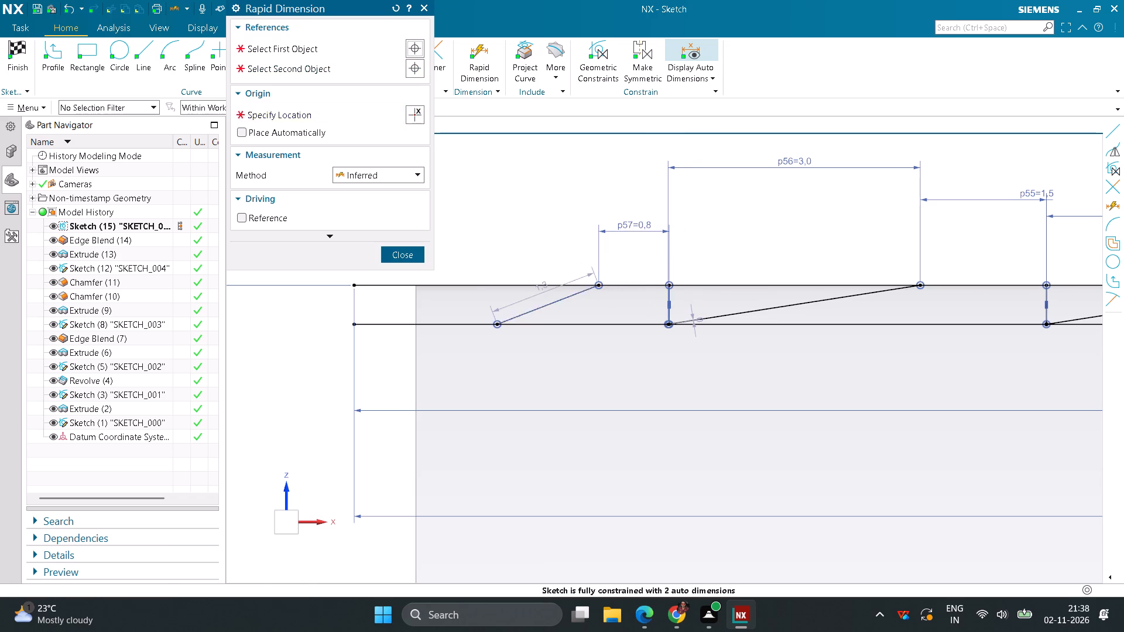
text(1.5)
key(Return)
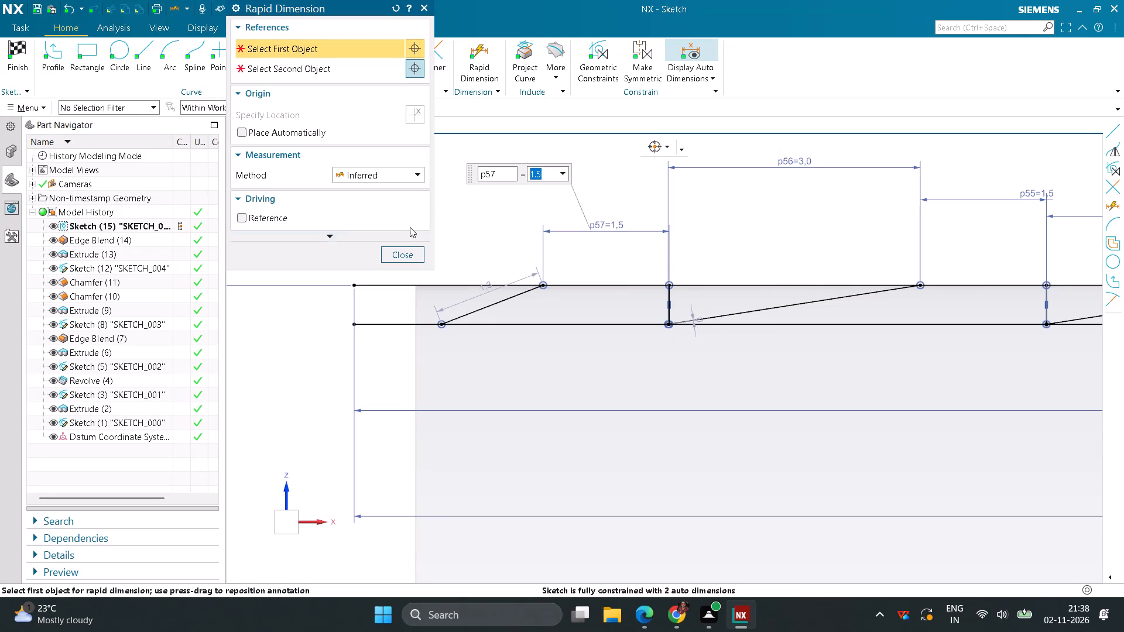
Dimension the horizontal span between the fourth slanted line's endpoints as 3 mm.
click(481, 68)
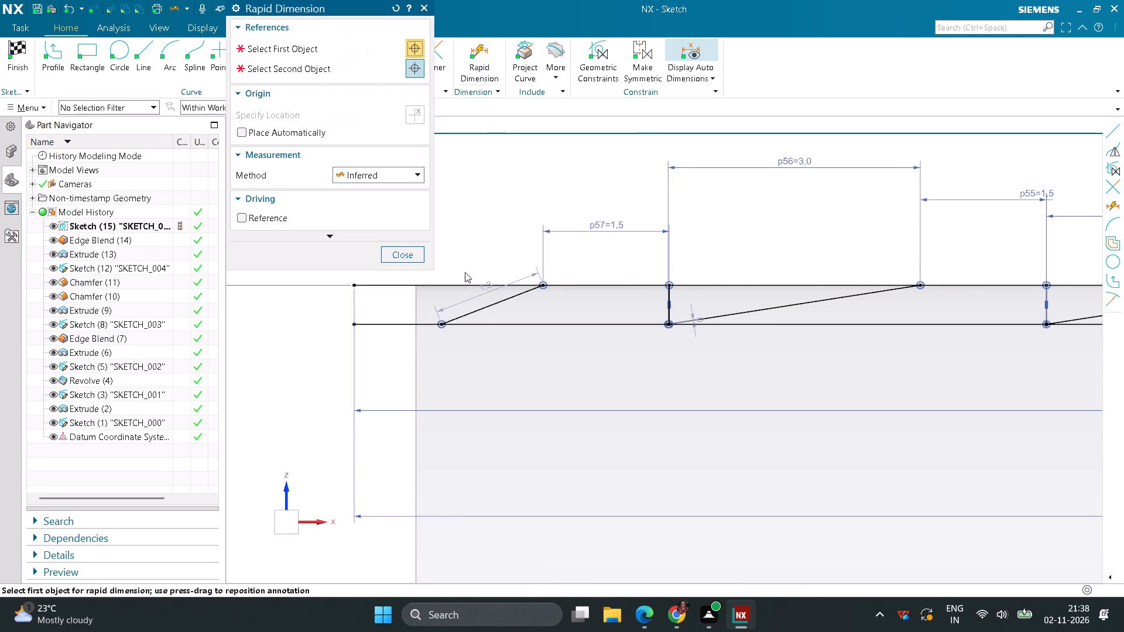
click(443, 324)
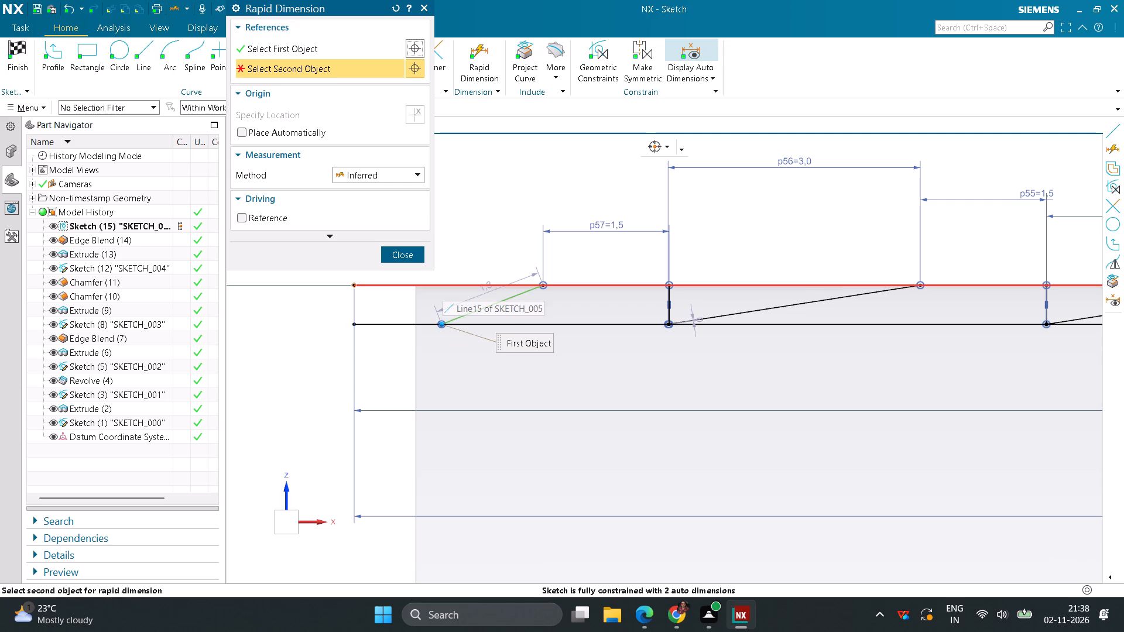
click(543, 281)
click(517, 225)
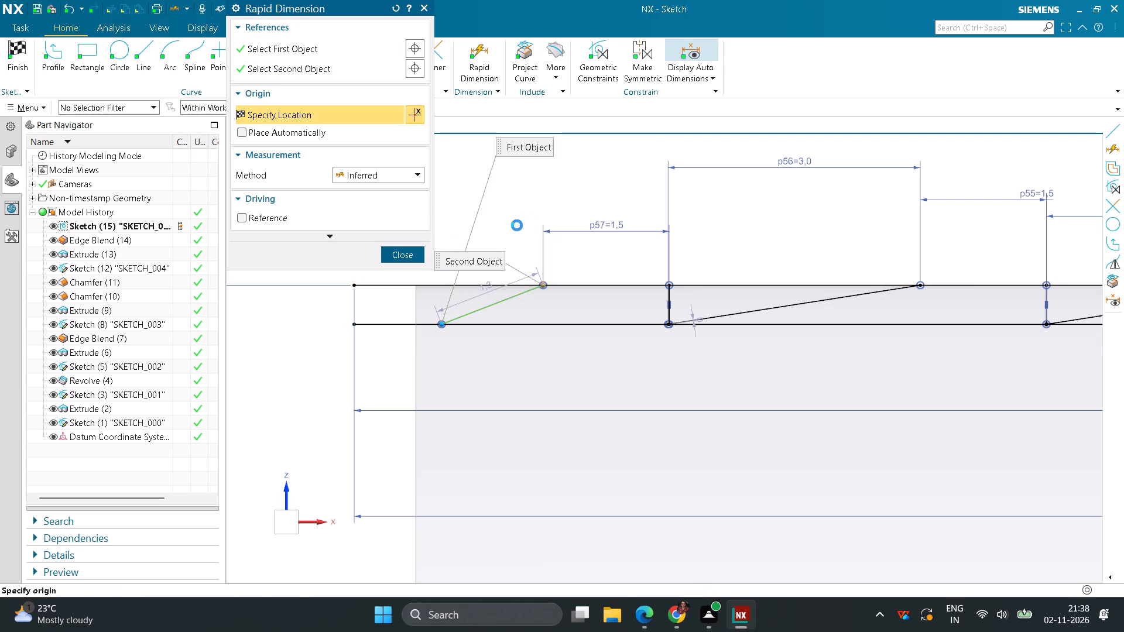
key(3)
key(Return)
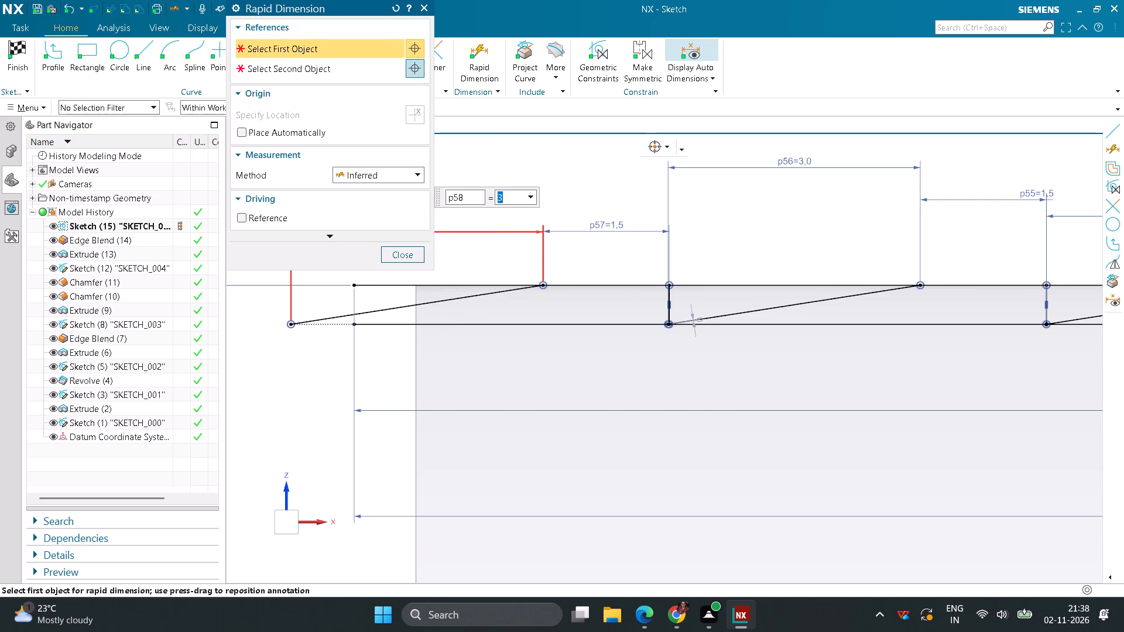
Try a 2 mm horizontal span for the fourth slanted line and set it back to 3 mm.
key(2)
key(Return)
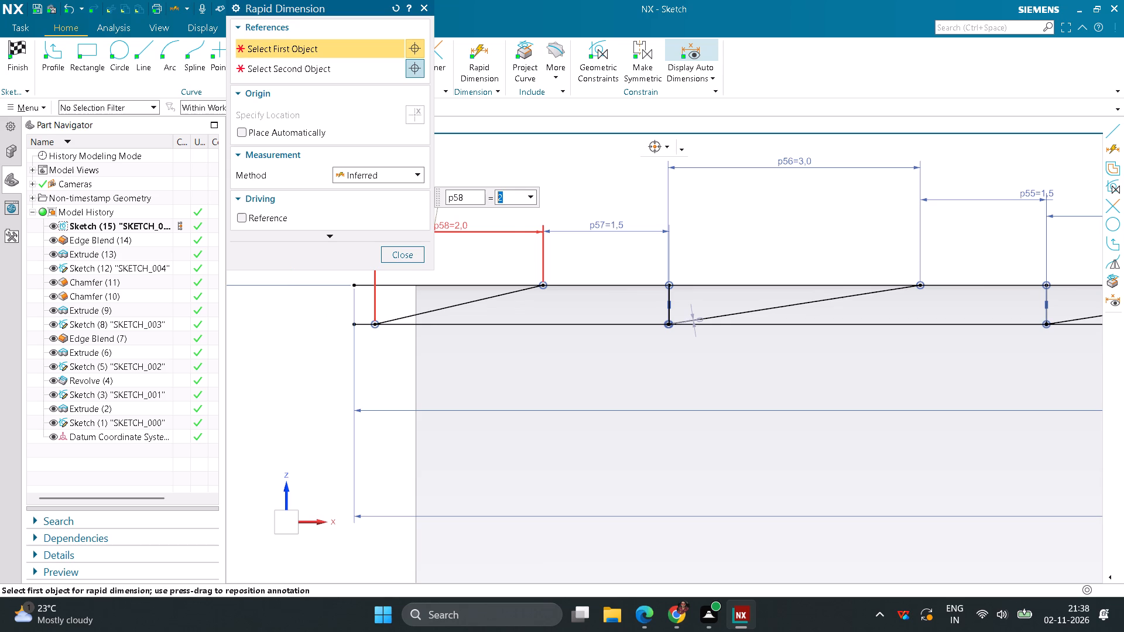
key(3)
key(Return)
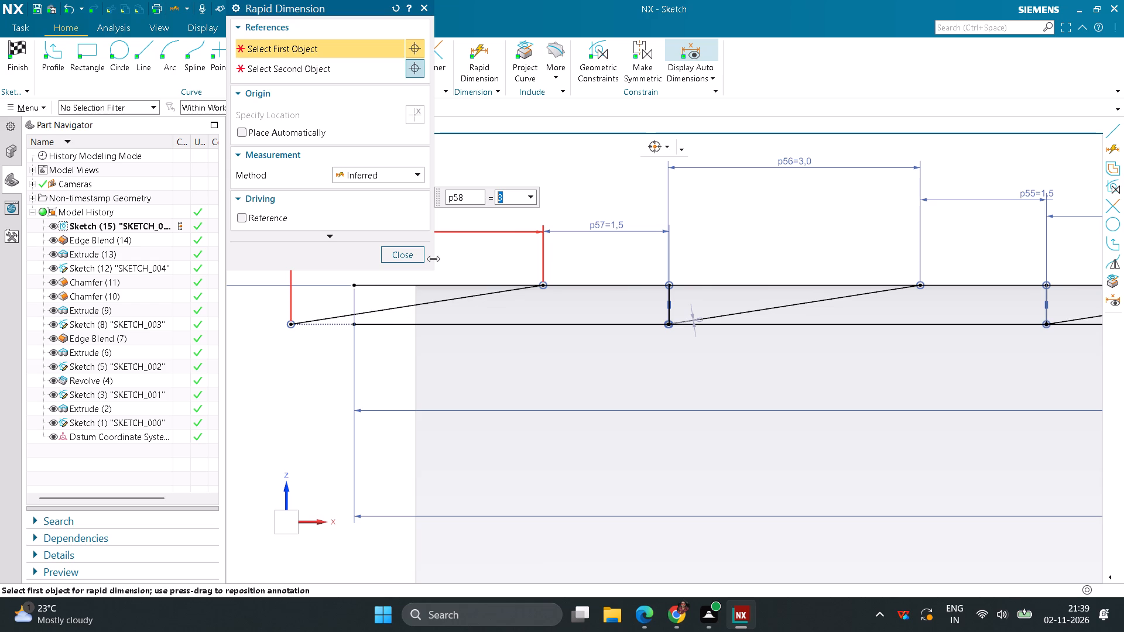
Dimension the horizontal distance between the shank's free end edge and the fourth slanted line's upper end.
click(415, 345)
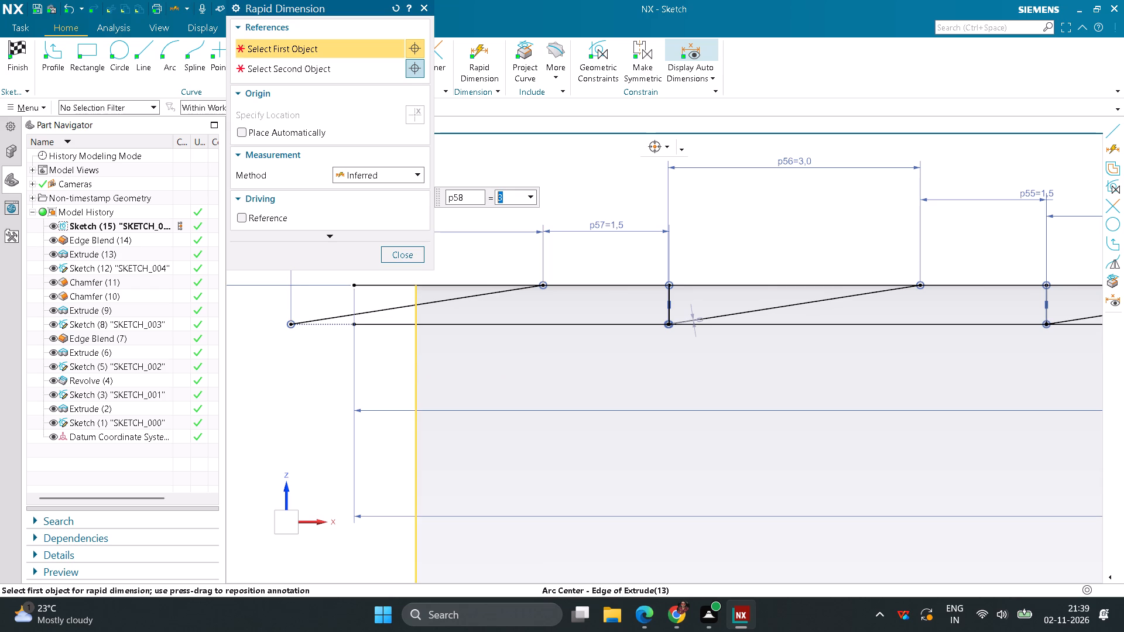
click(544, 286)
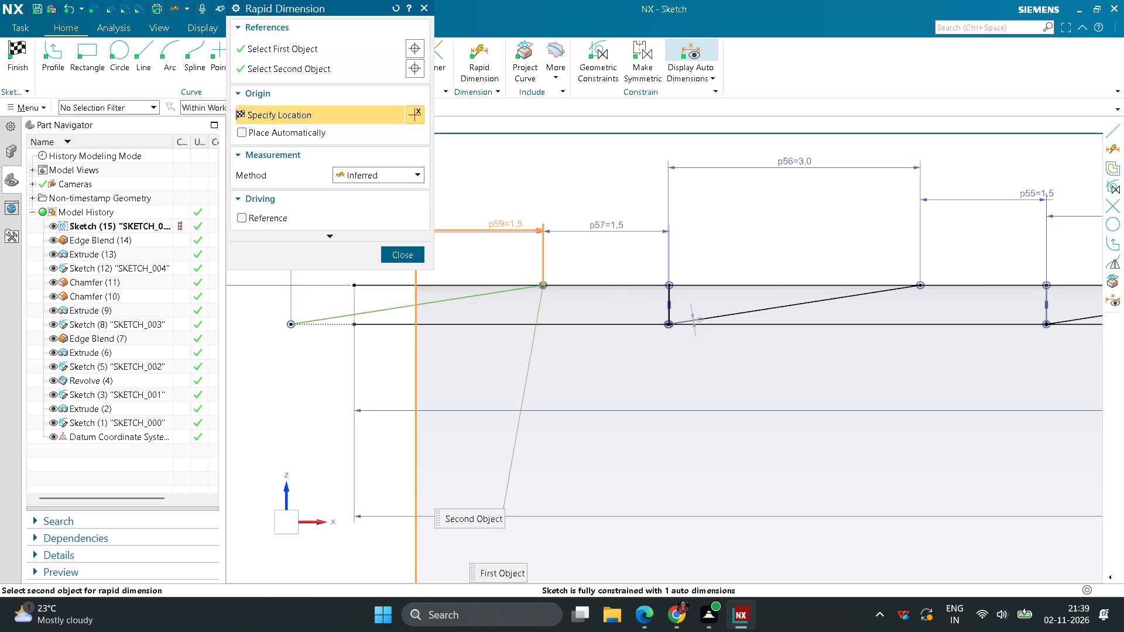
click(505, 188)
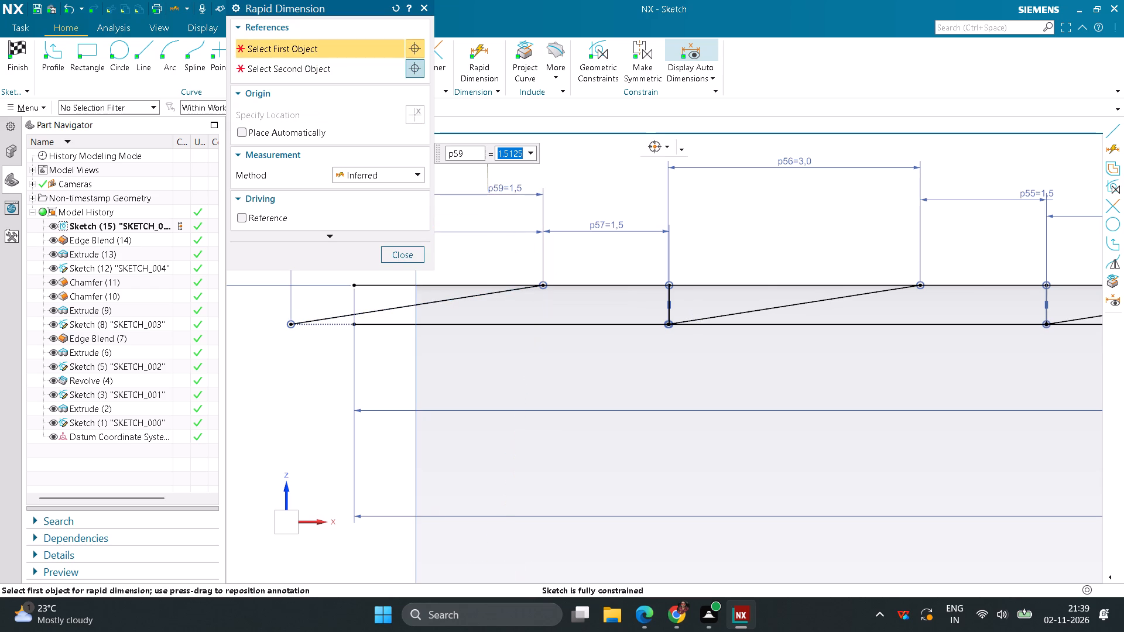
click(415, 256)
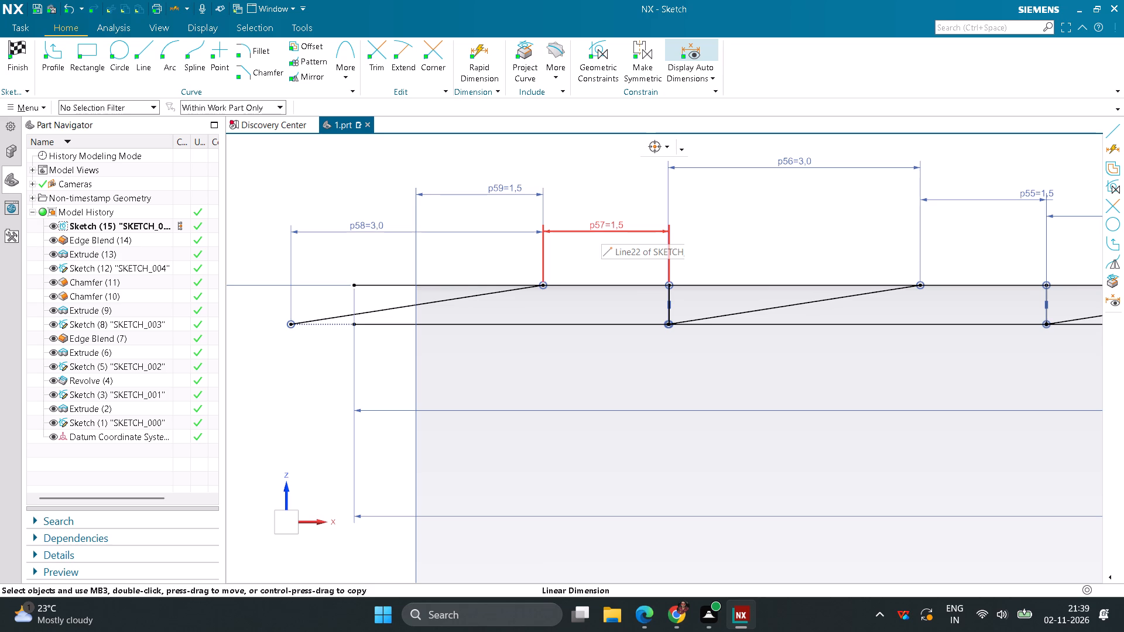
Delete the horizontal gap dimension between the fourth slanted line's upper end and the third tooth's vertical line.
click(601, 229)
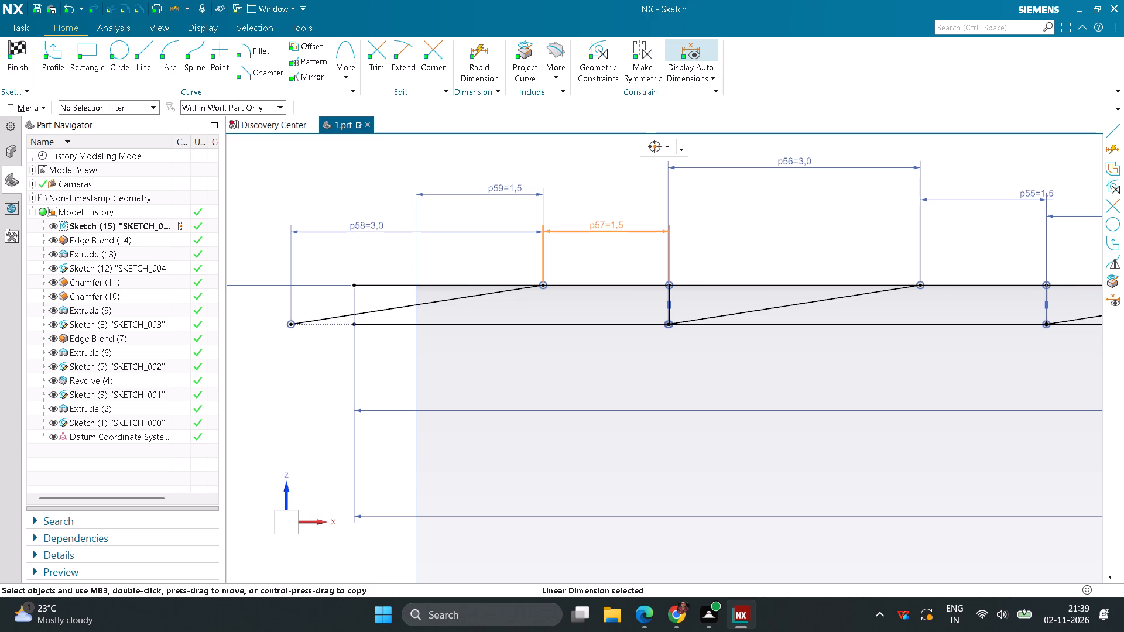
key(Delete)
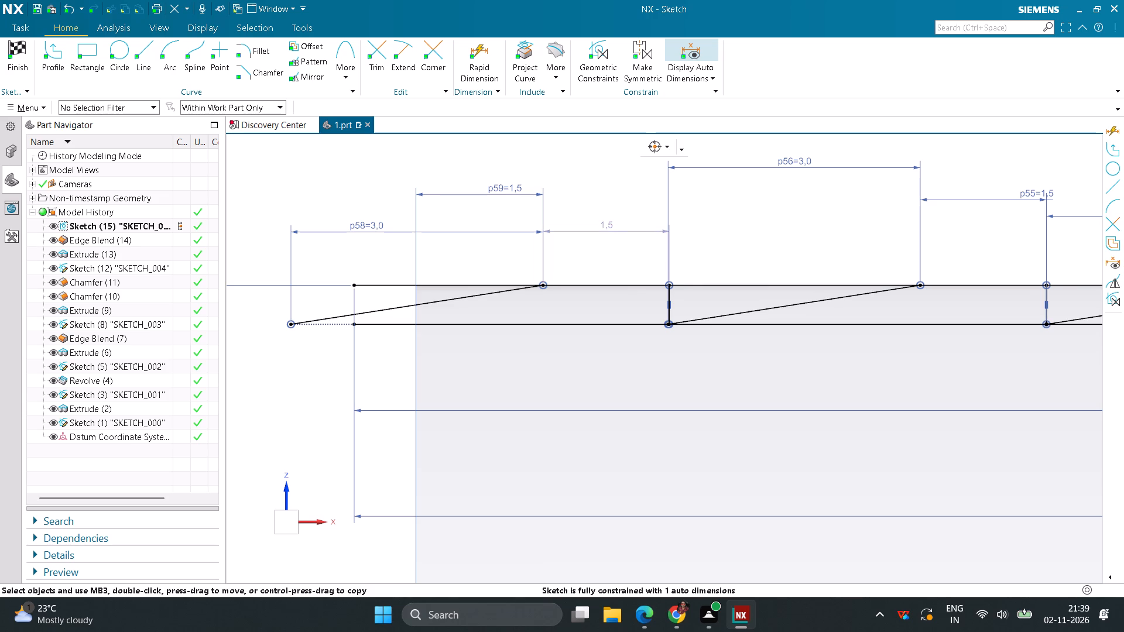
Set the horizontal distance from the shank's free end edge to the fourth slanted line's upper end to 2 mm.
double_click(502, 192)
key(2)
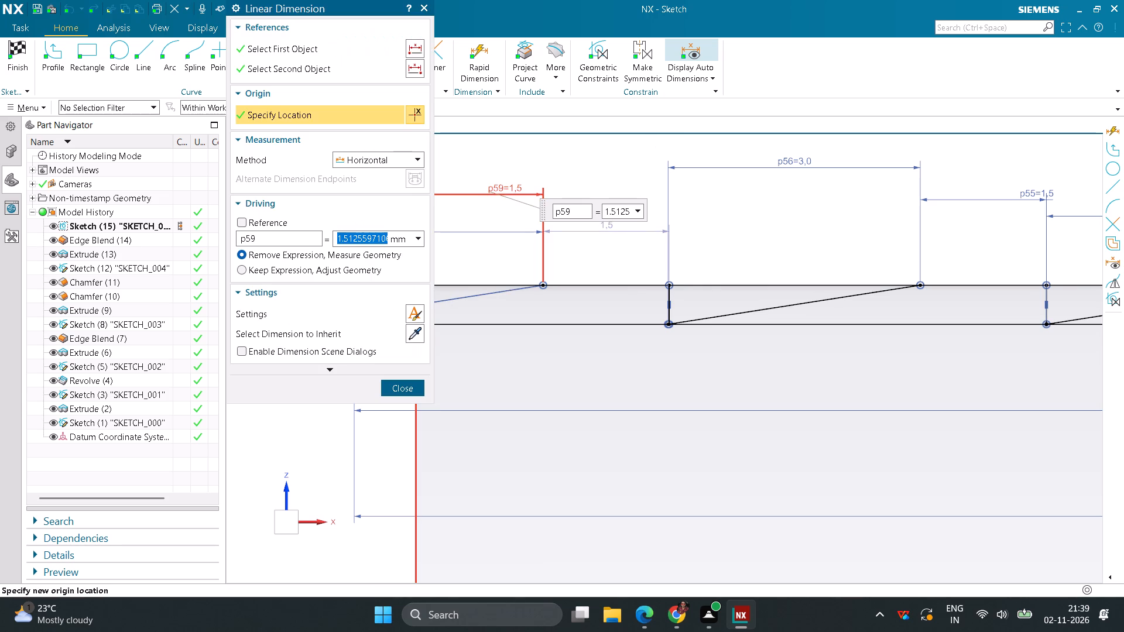
key(Return)
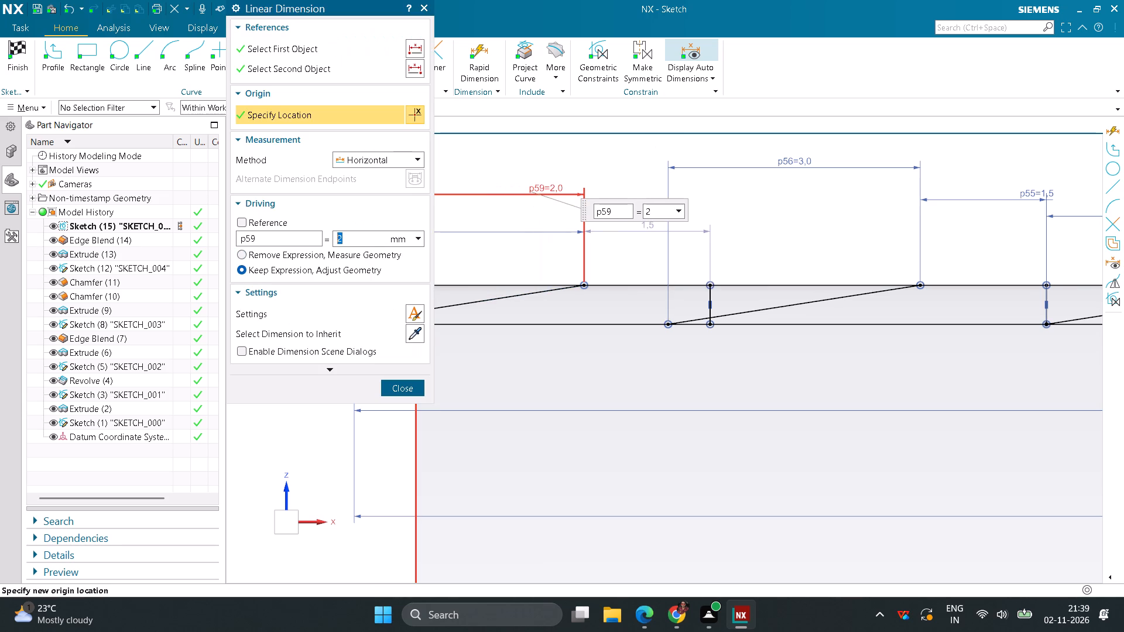
Finish the 2 mm horizontal dimension from the shank's free end edge to the fourth slanted line's upper end.
click(419, 377)
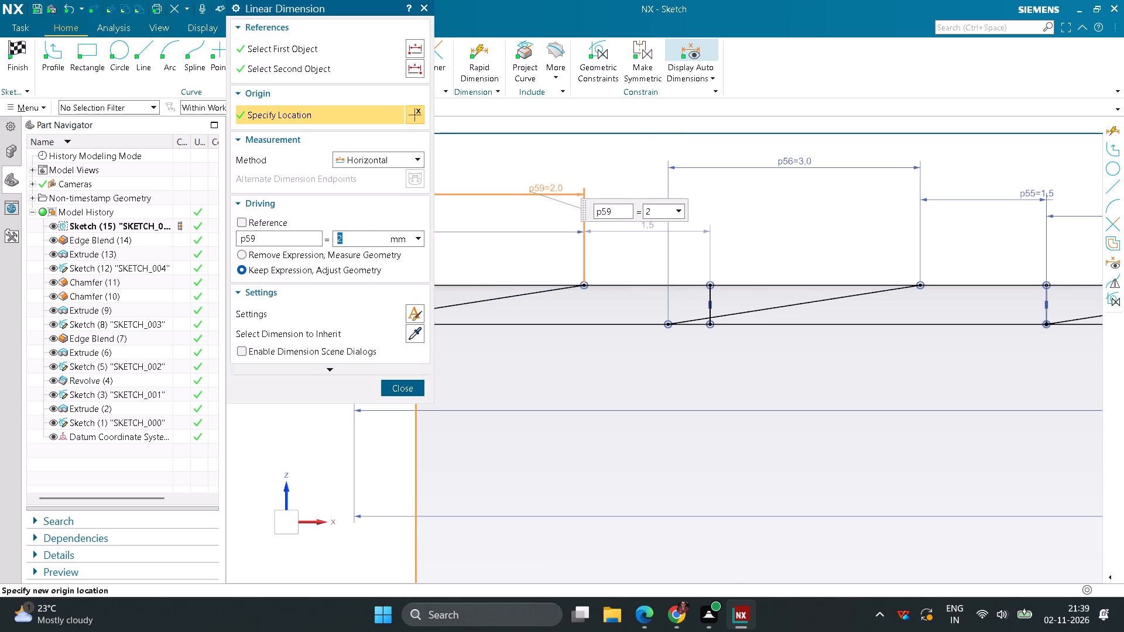
click(410, 382)
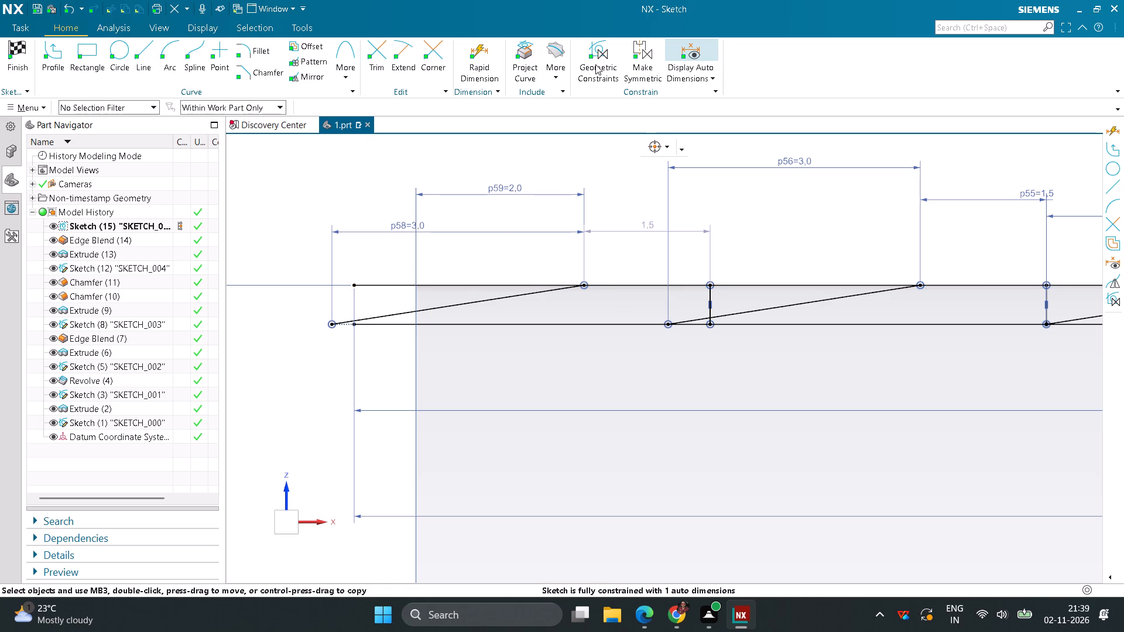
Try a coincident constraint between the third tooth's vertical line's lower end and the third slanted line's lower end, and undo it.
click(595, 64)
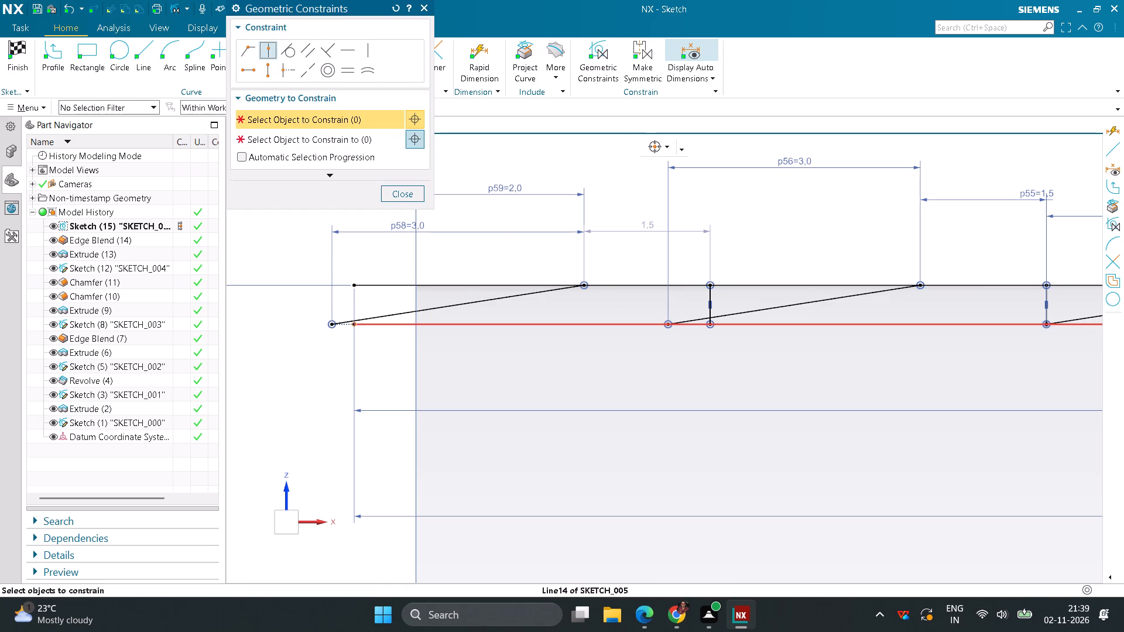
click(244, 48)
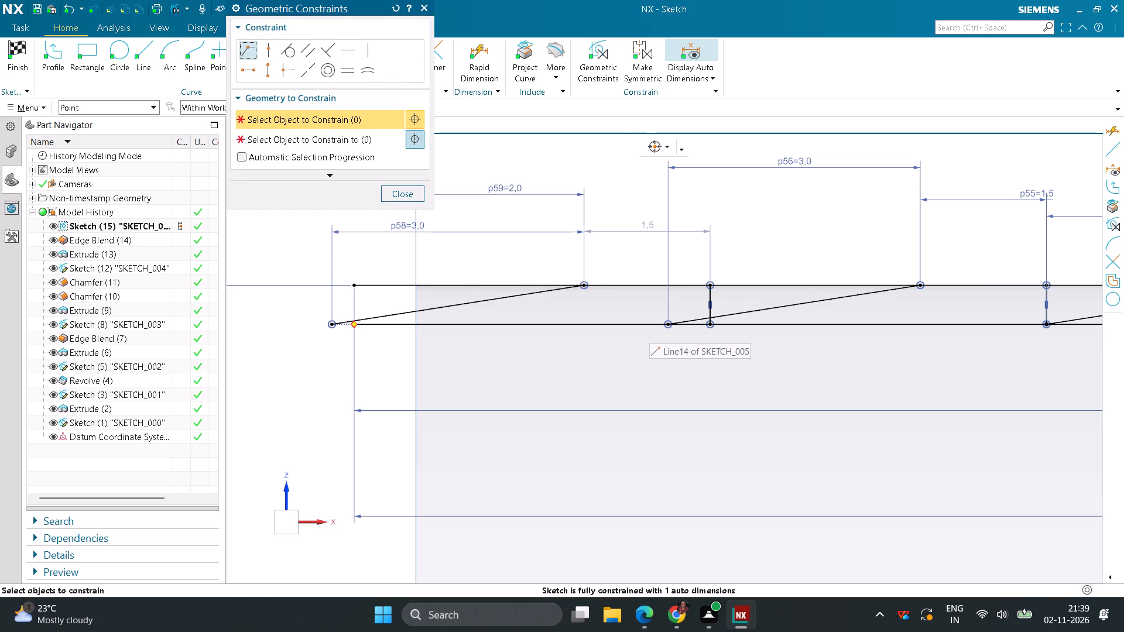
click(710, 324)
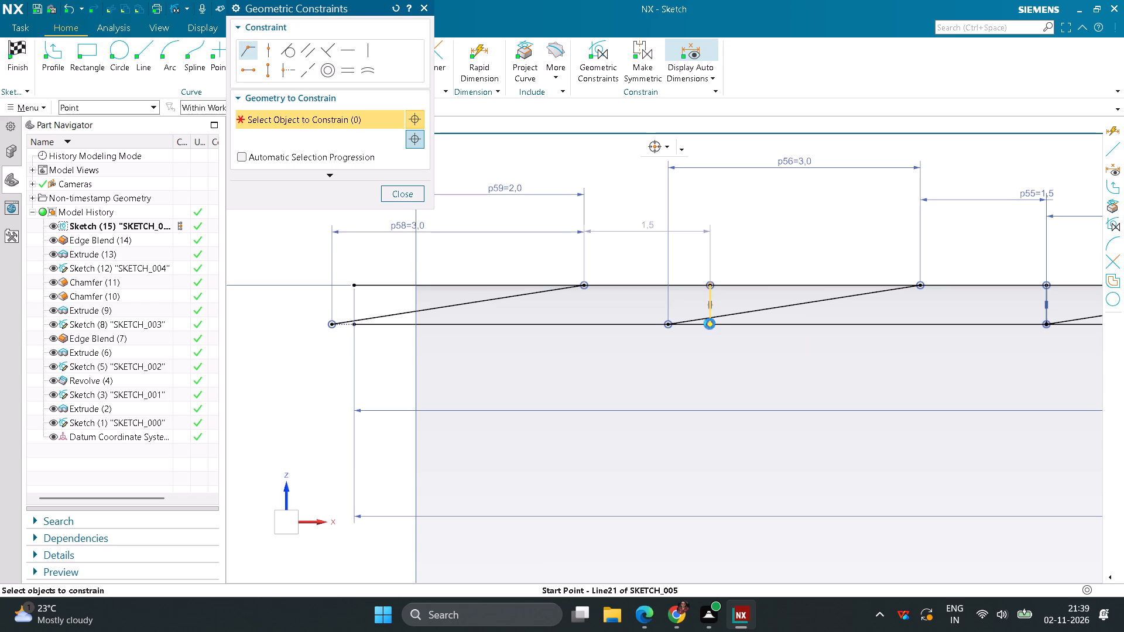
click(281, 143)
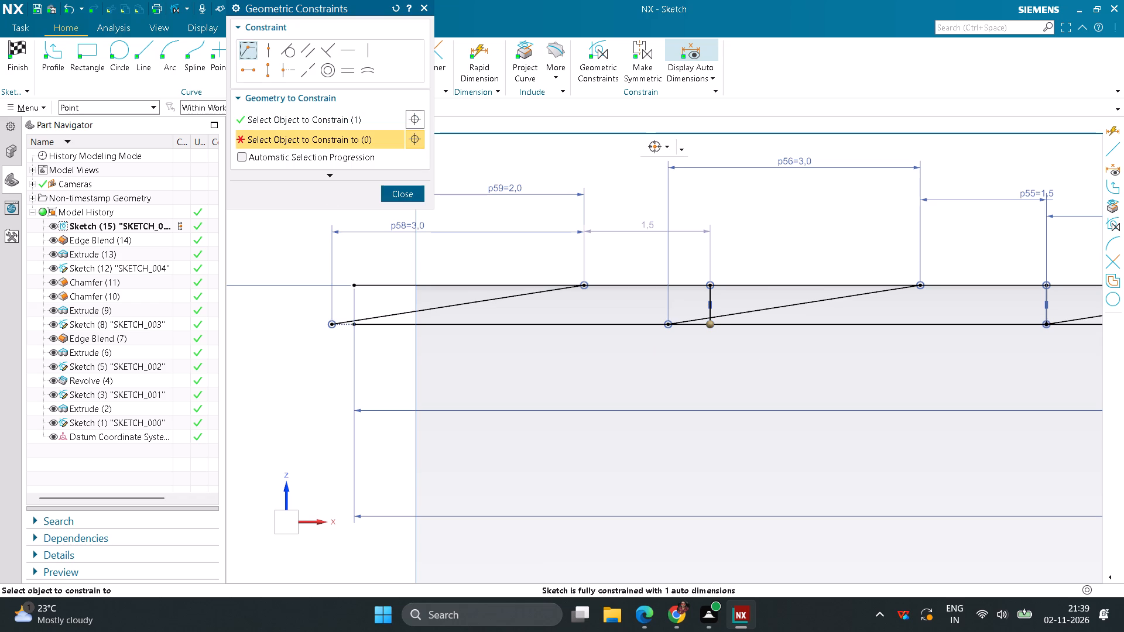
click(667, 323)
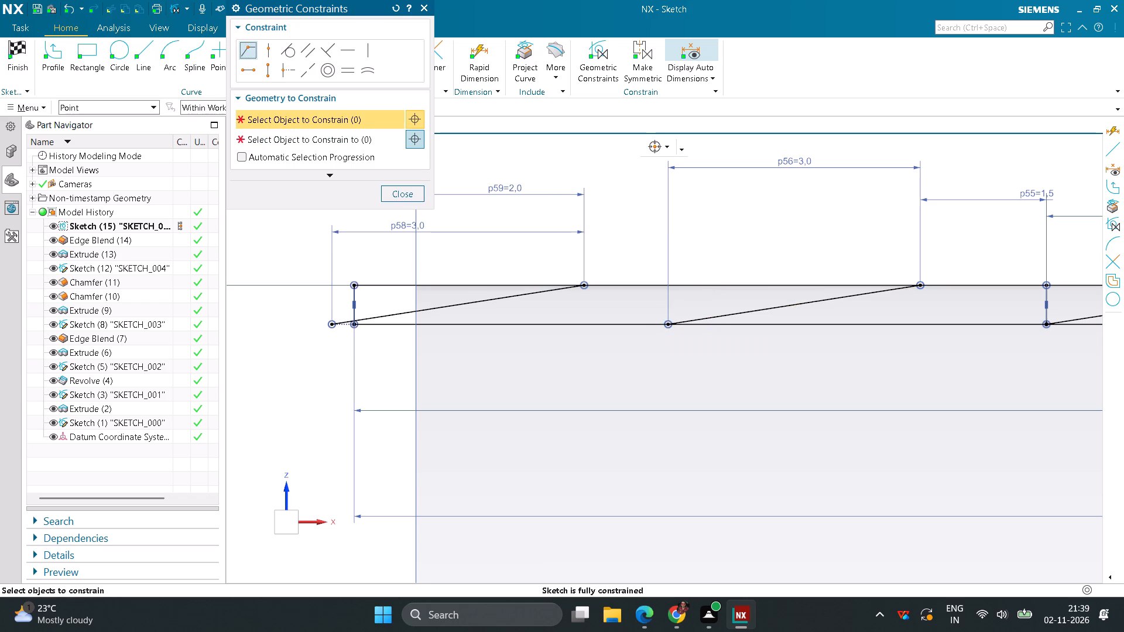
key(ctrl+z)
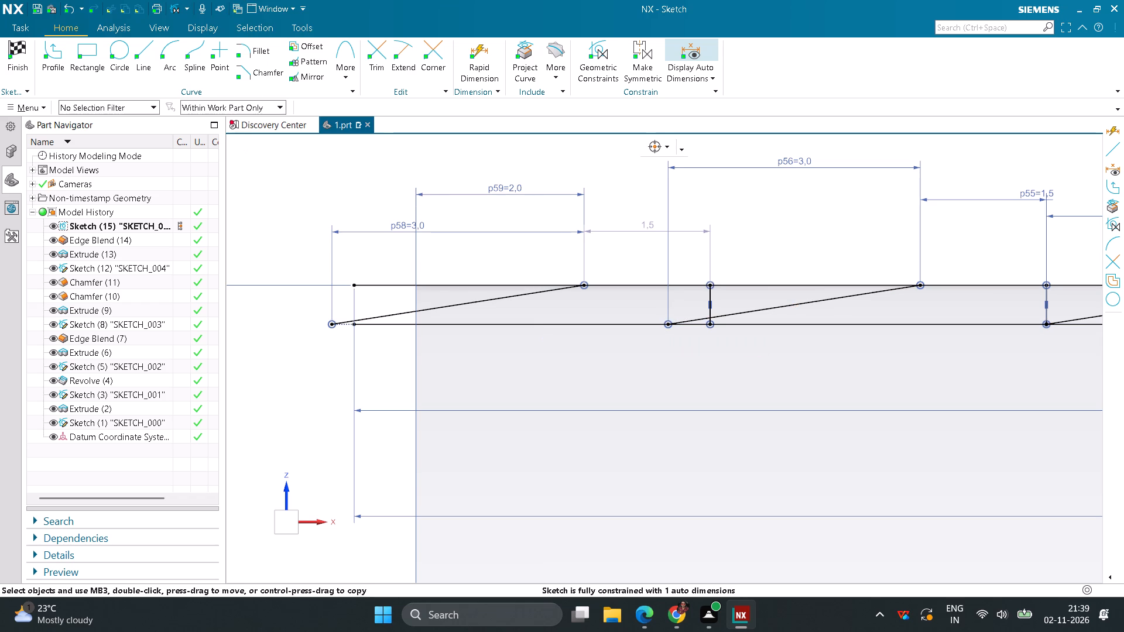
Make the lower end of the third tooth's vertical line coincident with the third slanted line's lower end.
click(598, 74)
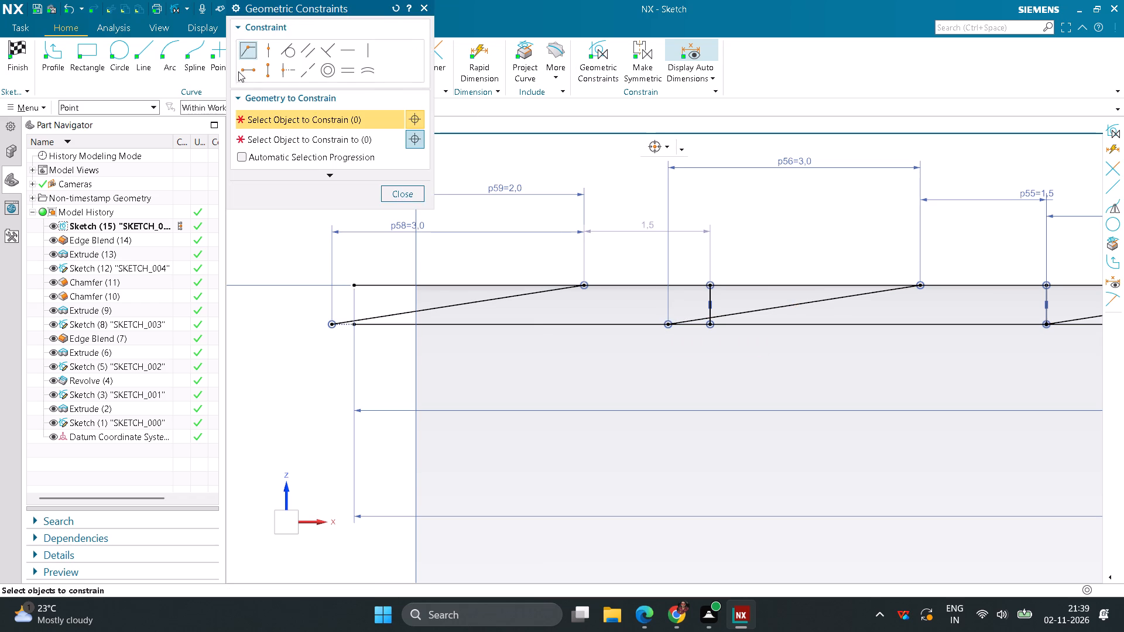
click(710, 324)
click(325, 146)
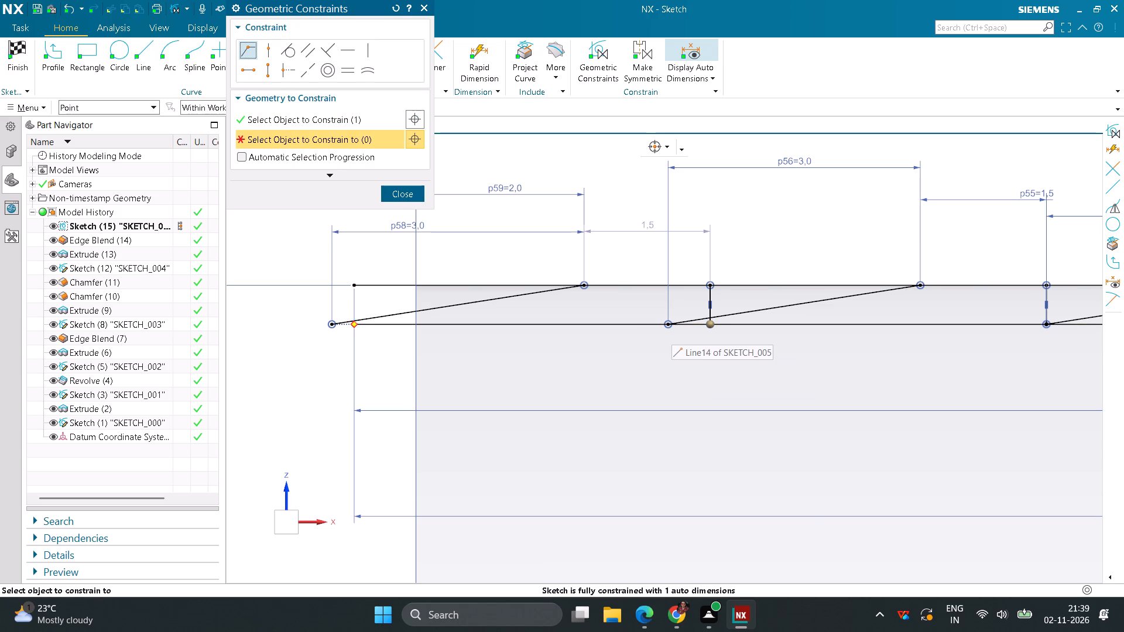
click(669, 323)
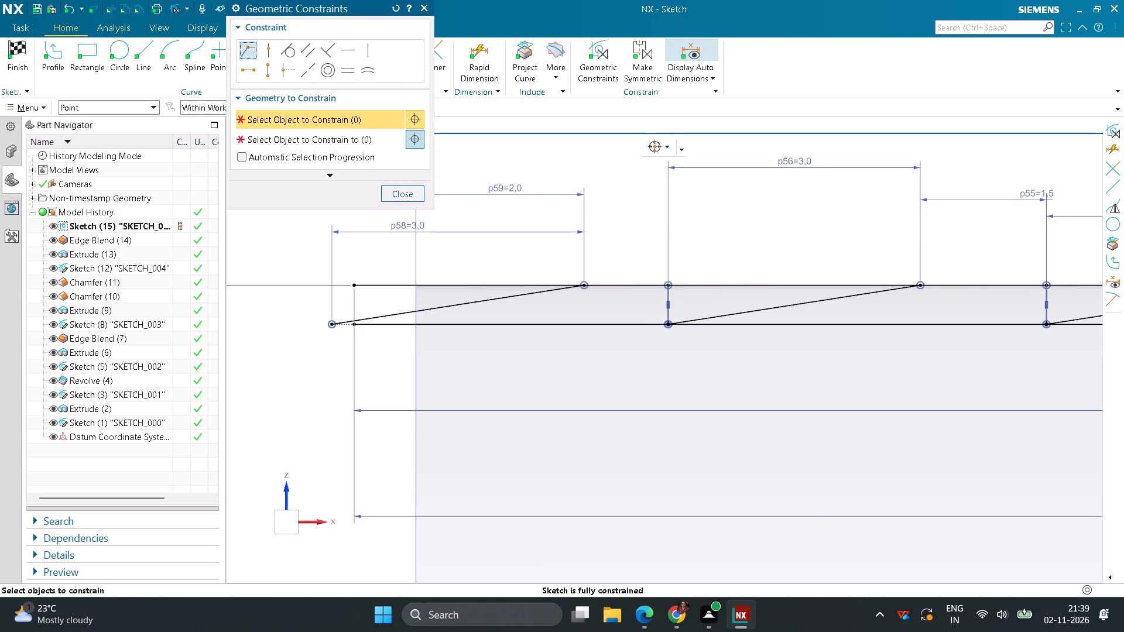
click(407, 198)
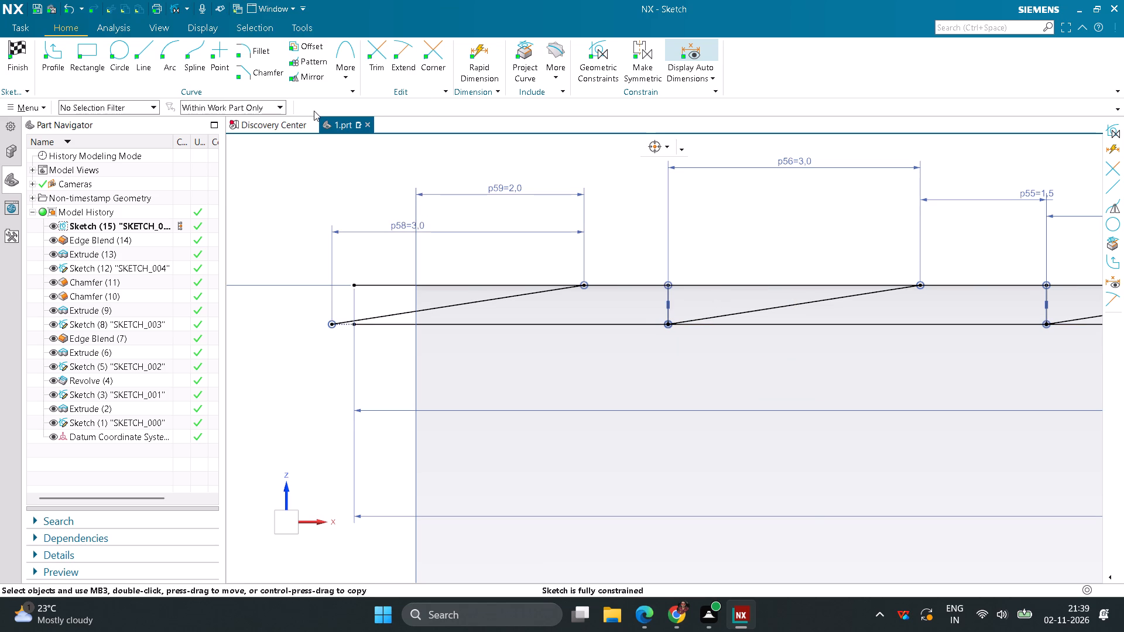
Draw a line about 0.54 mm long from the upper horizontal line's free end to the fourth slanted line's lower end.
click(147, 47)
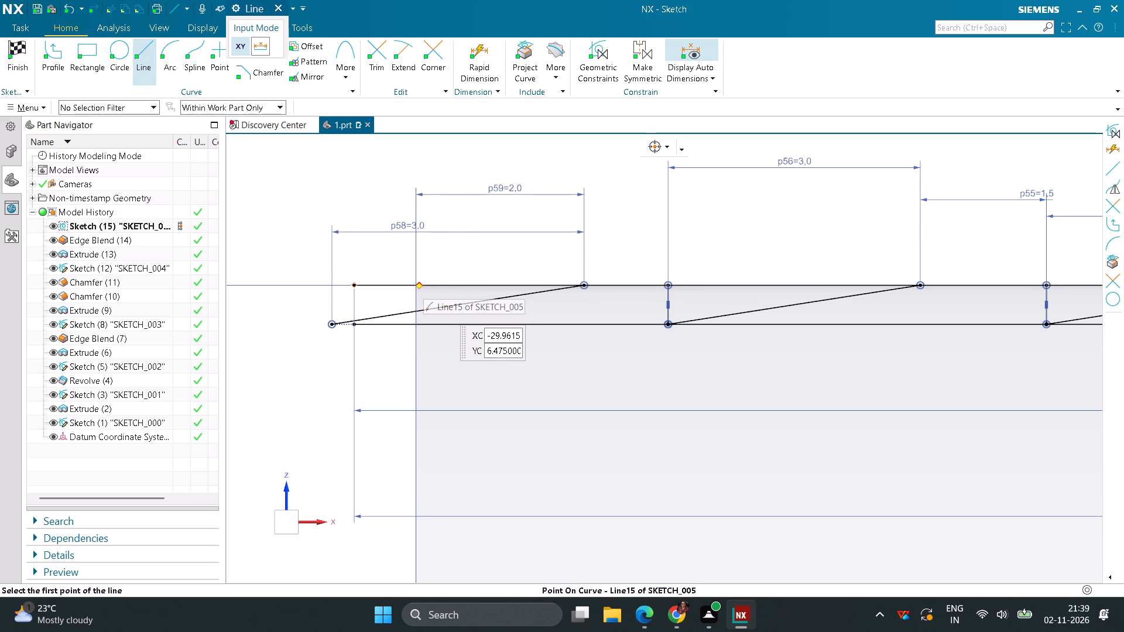
click(357, 285)
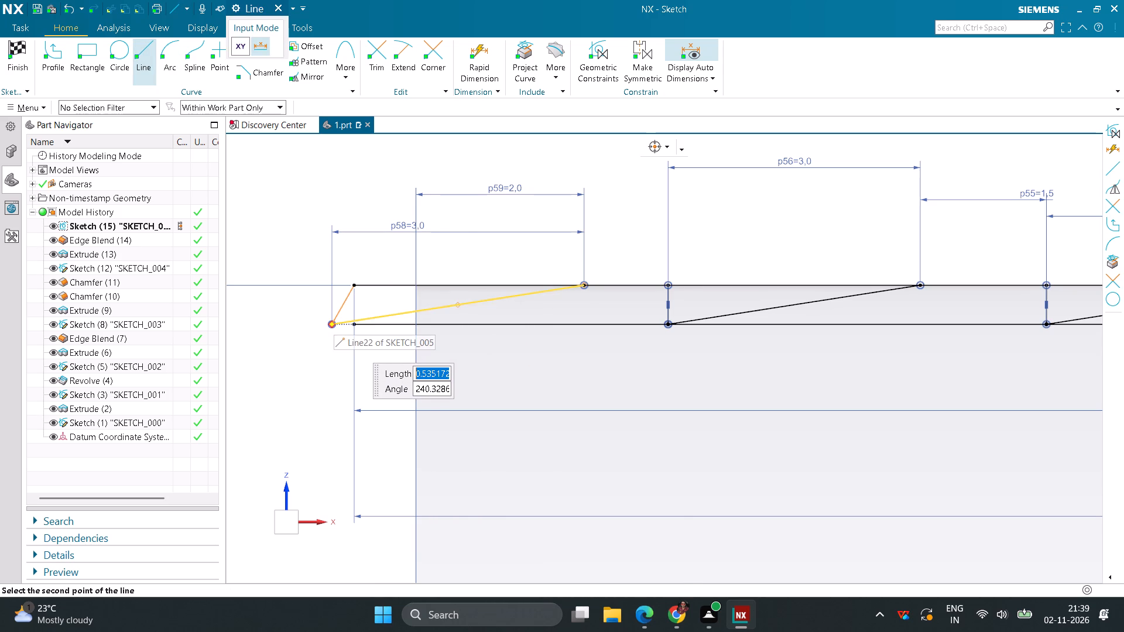
click(332, 322)
middle_click(320, 370)
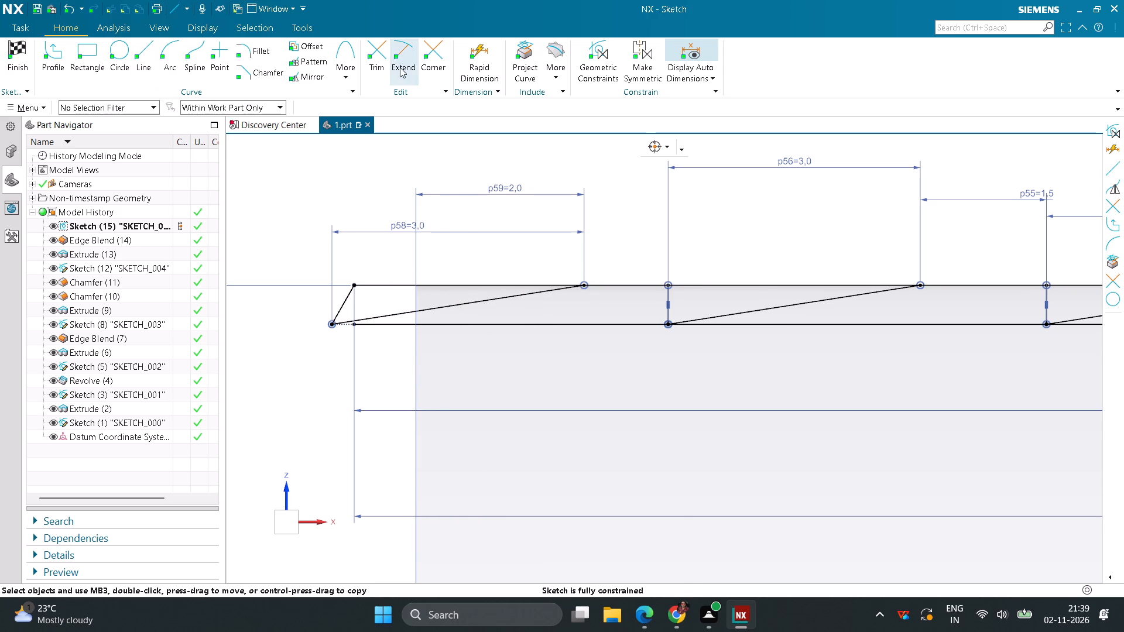
Trim the lower horizontal line below the fourth and third teeth, and the upper line between the fourth, third and second teeth.
click(400, 67)
click(412, 136)
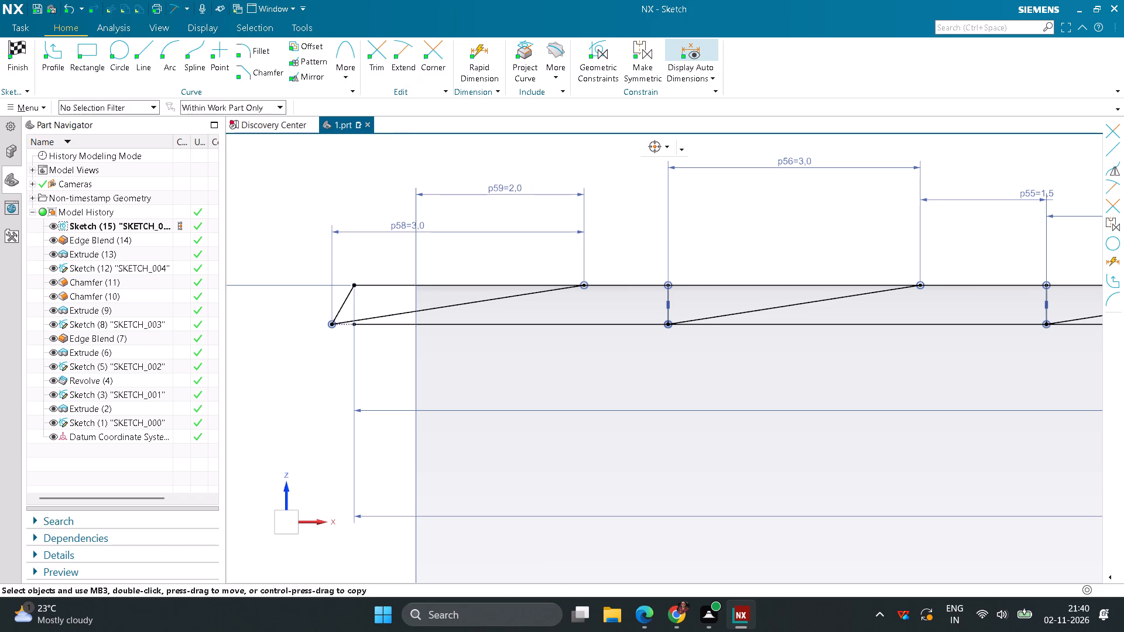
drag(390, 326, 391, 321)
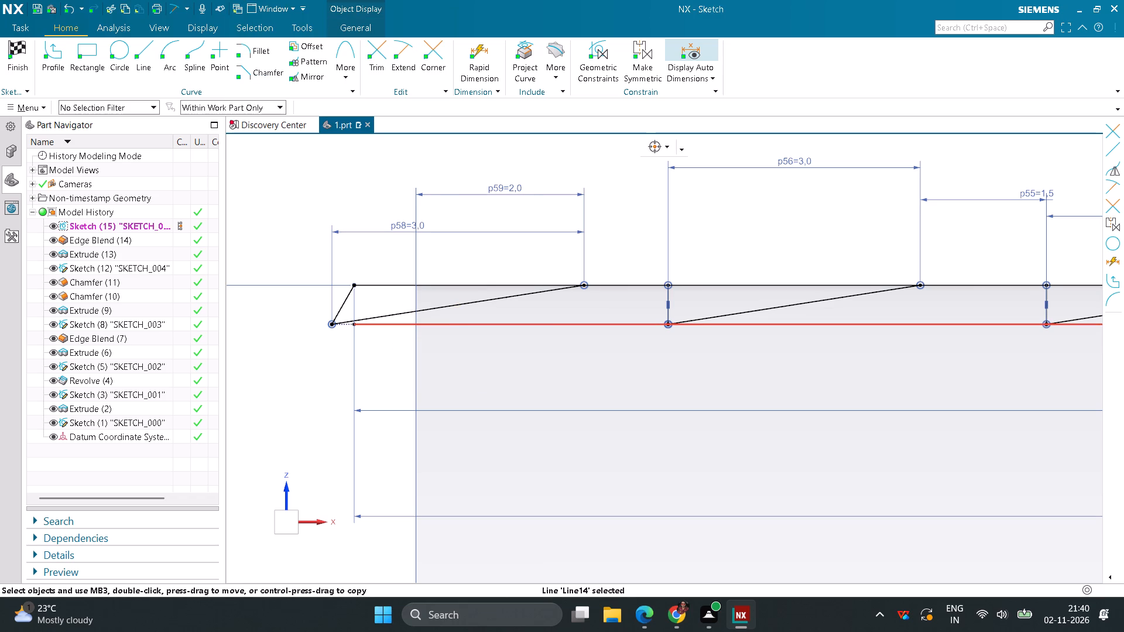
click(377, 57)
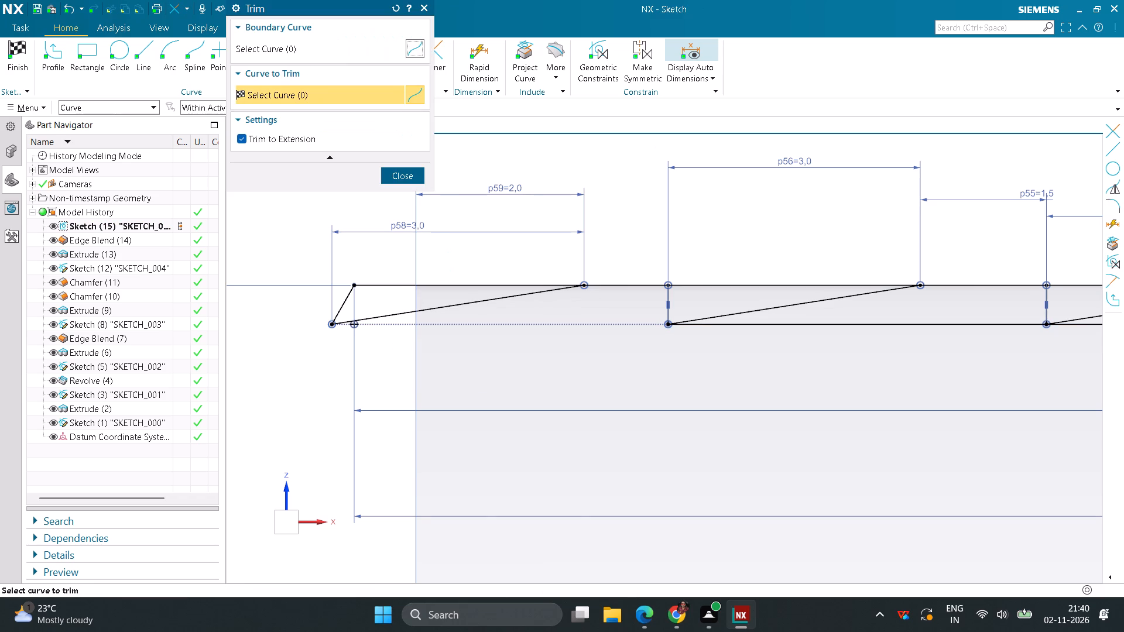
click(629, 285)
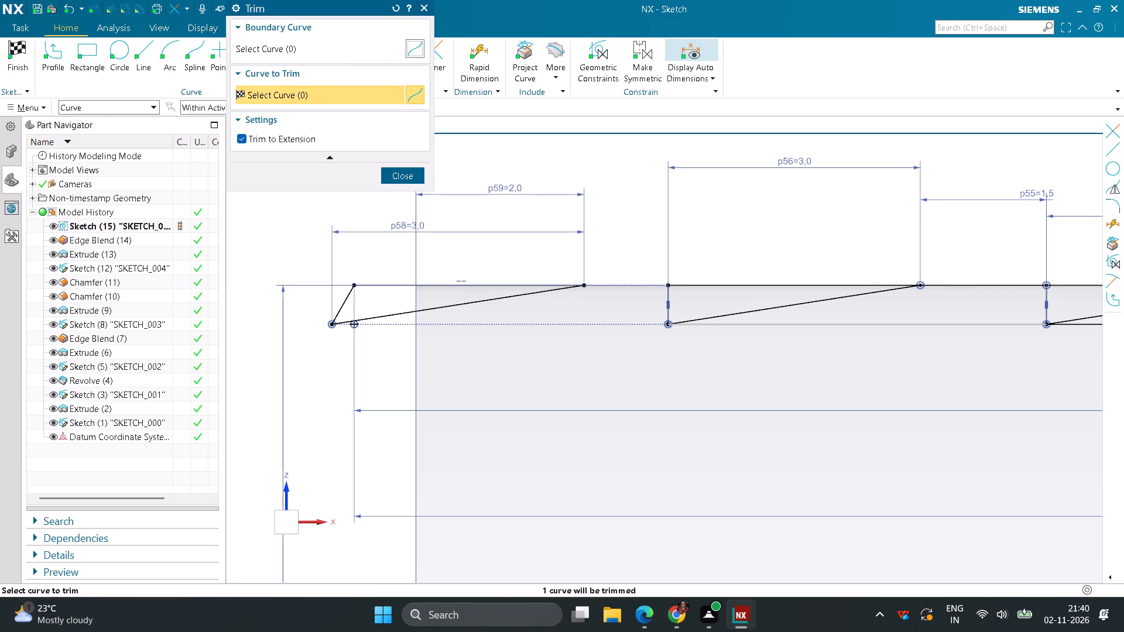
click(808, 325)
scroll(847, 336, down, 3)
click(924, 314)
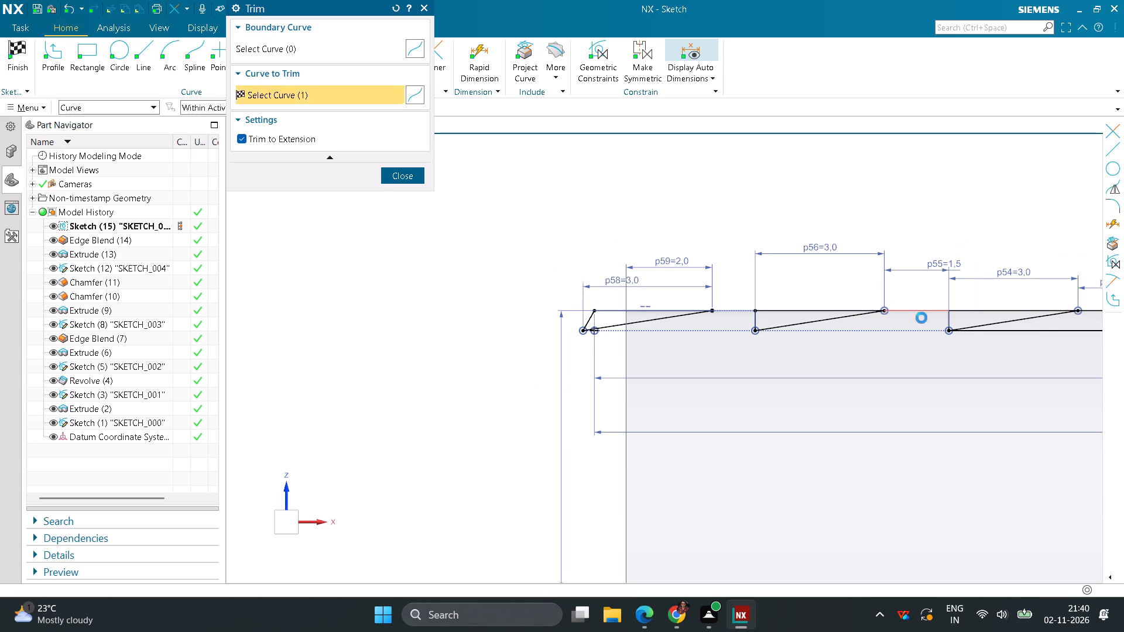
Trim the remaining lower line and the upper line between the second and first teeth and towards the hexagon, then finish the sketch.
scroll(902, 335, down, 3)
middle_drag(662, 428, 556, 416)
right_drag(662, 428, 556, 416)
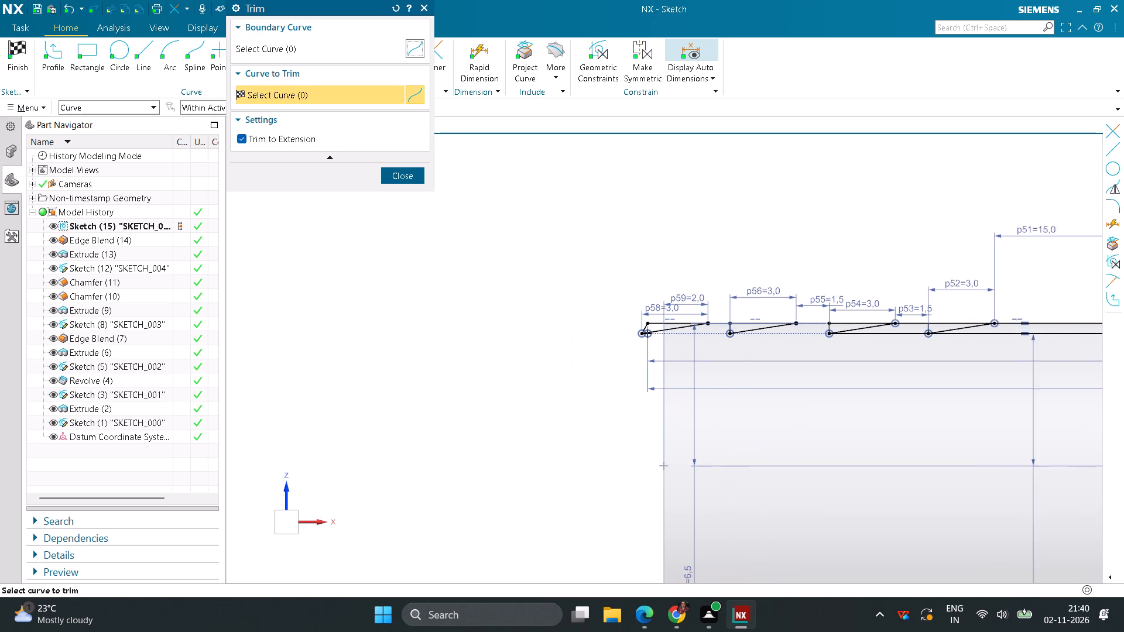
middle_drag(556, 416, 346, 390)
right_drag(556, 416, 346, 390)
scroll(636, 377, up, 3)
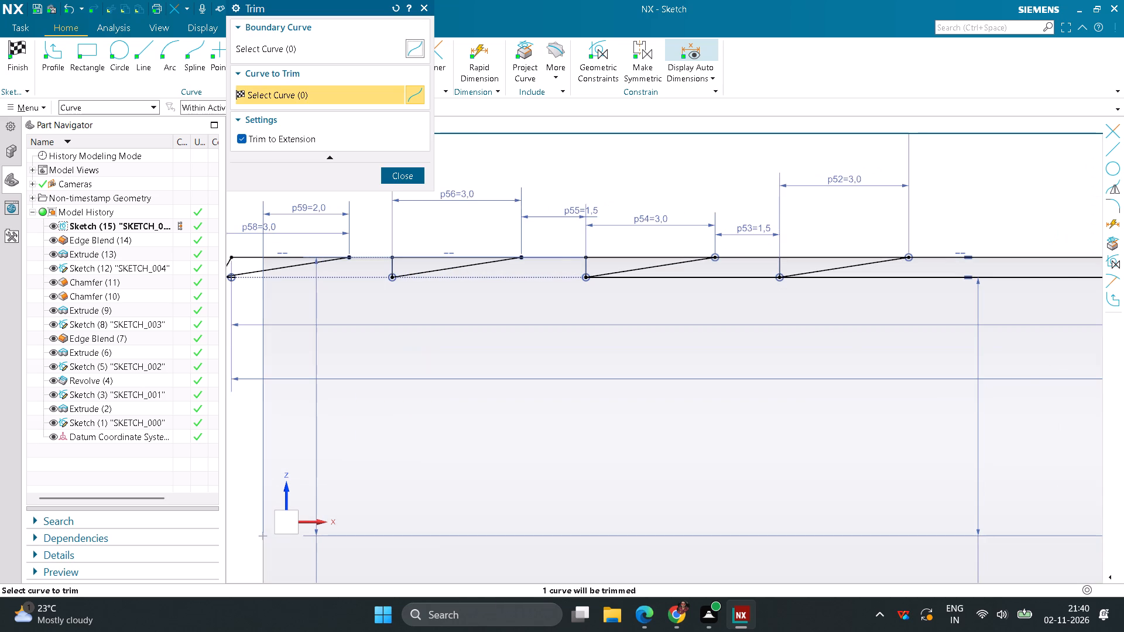
click(712, 283)
click(735, 260)
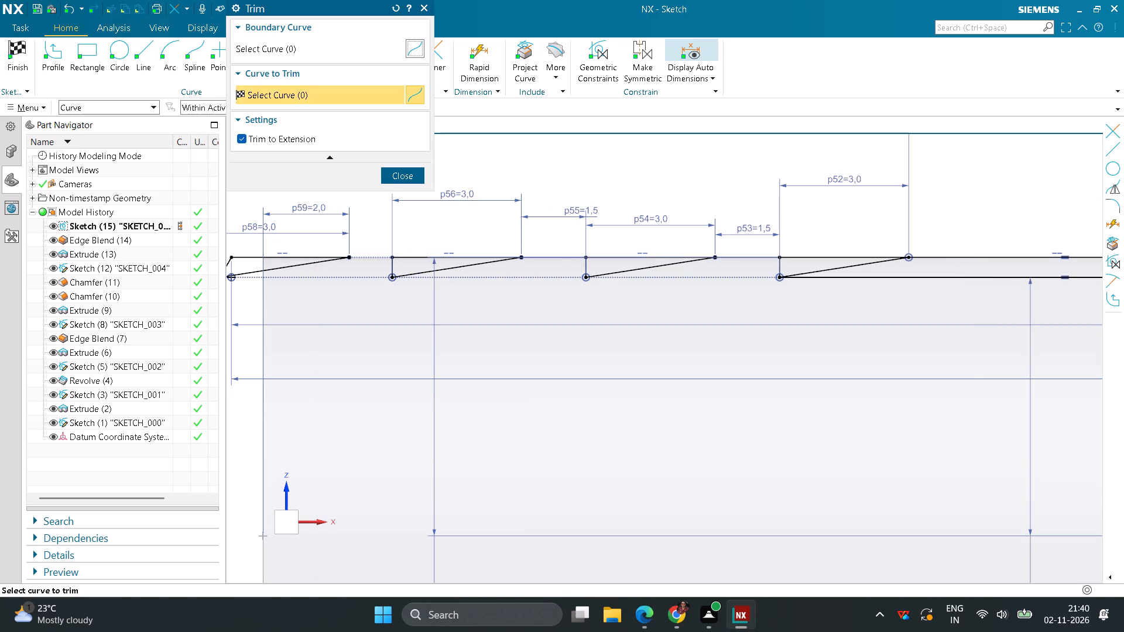
click(922, 272)
click(955, 262)
scroll(955, 246, down, 4)
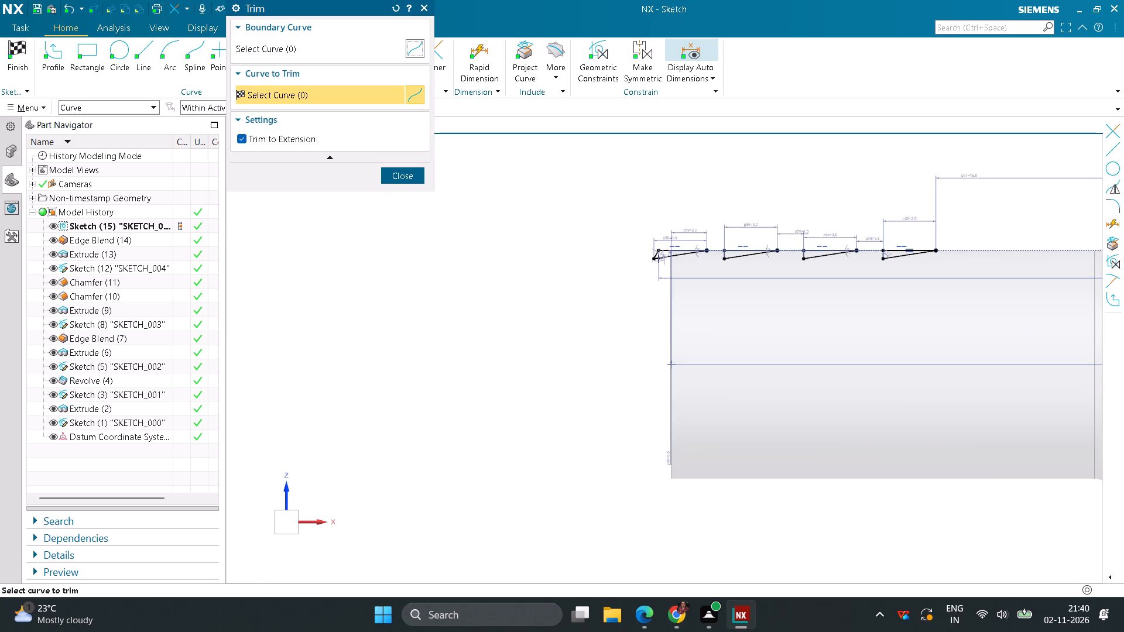
middle_drag(605, 347, 420, 349)
right_drag(605, 347, 420, 349)
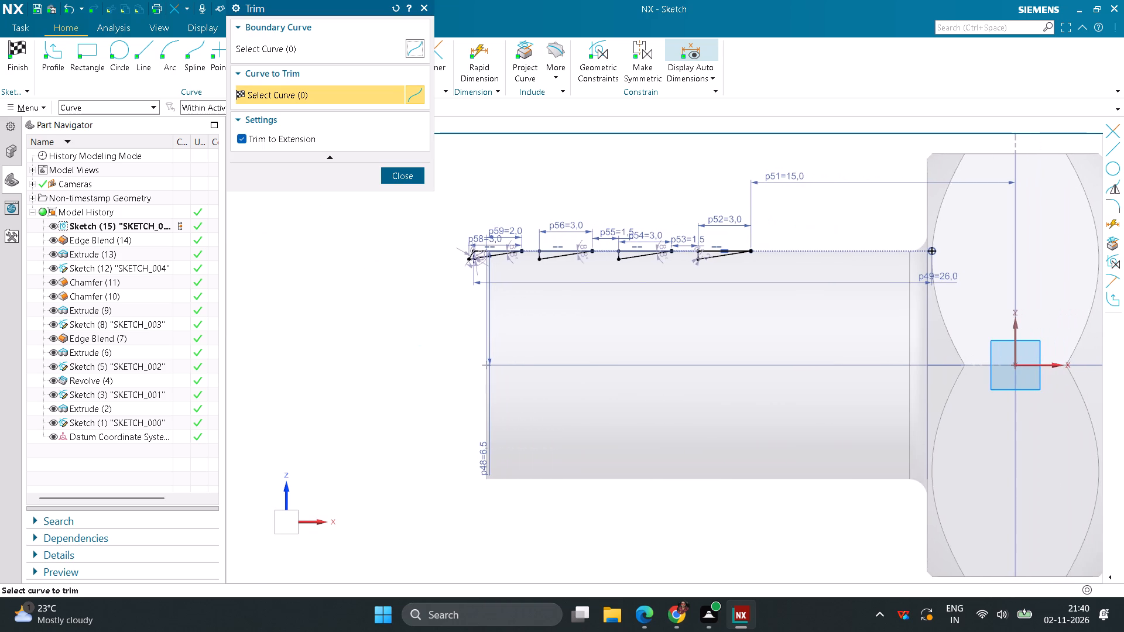
click(403, 180)
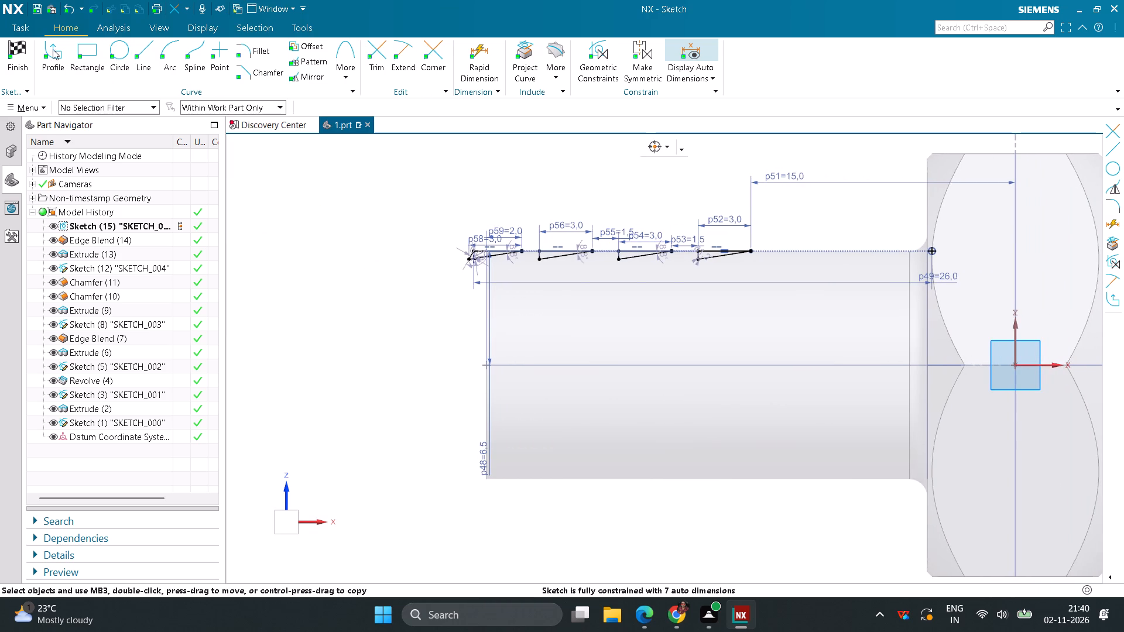
click(17, 51)
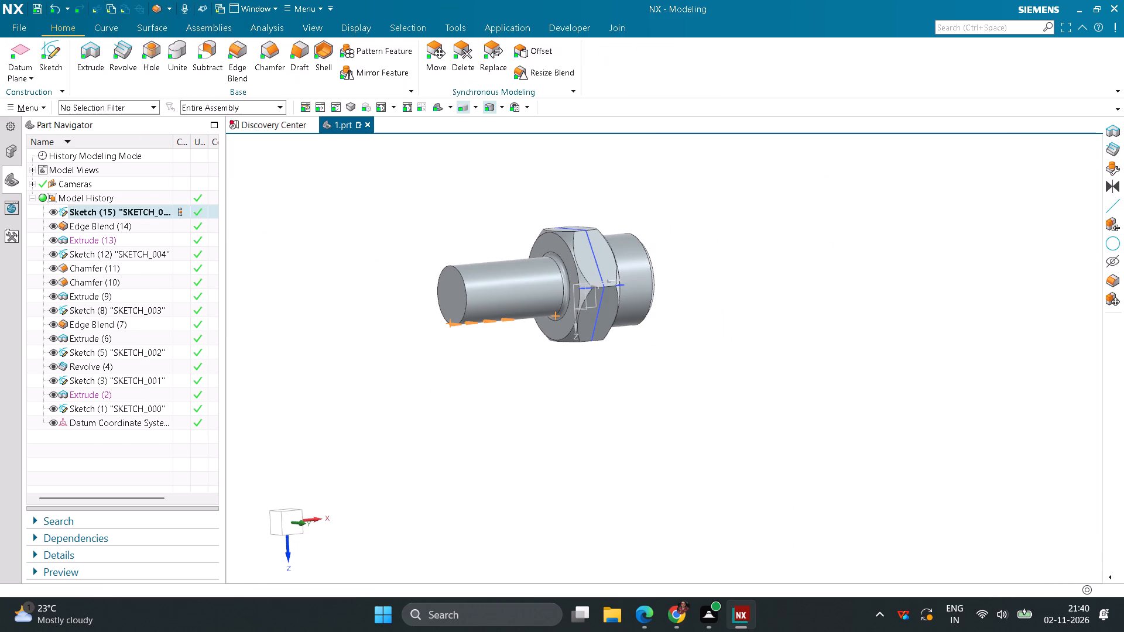
Revolve the tooth profiles 360° about the X direction through the origin (0, 0, 0), subtracting them from the shank.
click(114, 55)
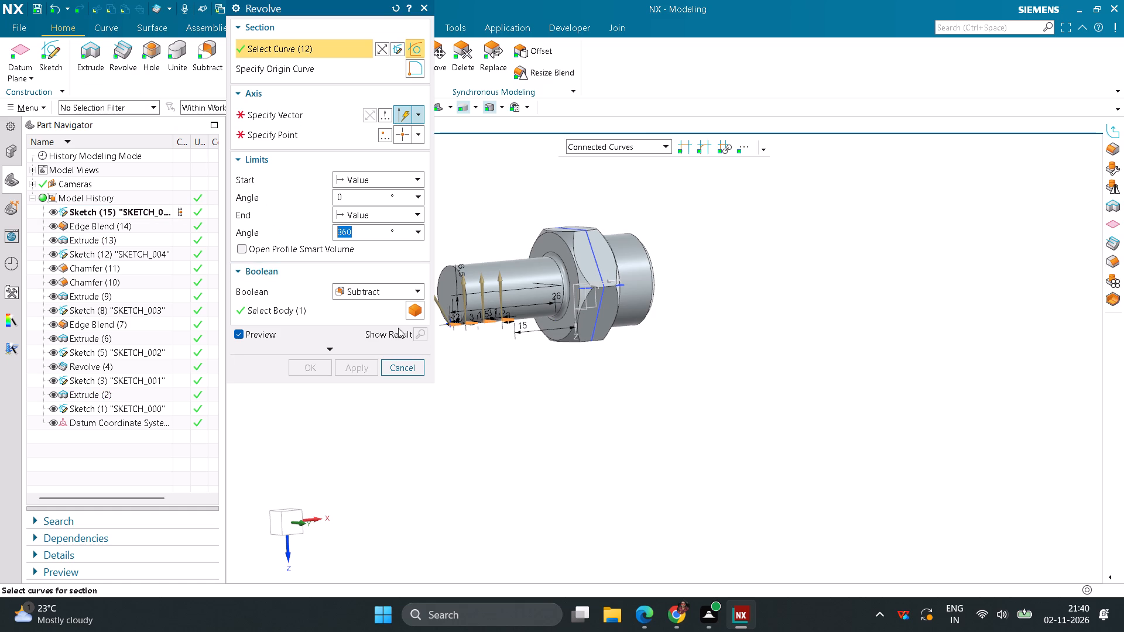
click(293, 118)
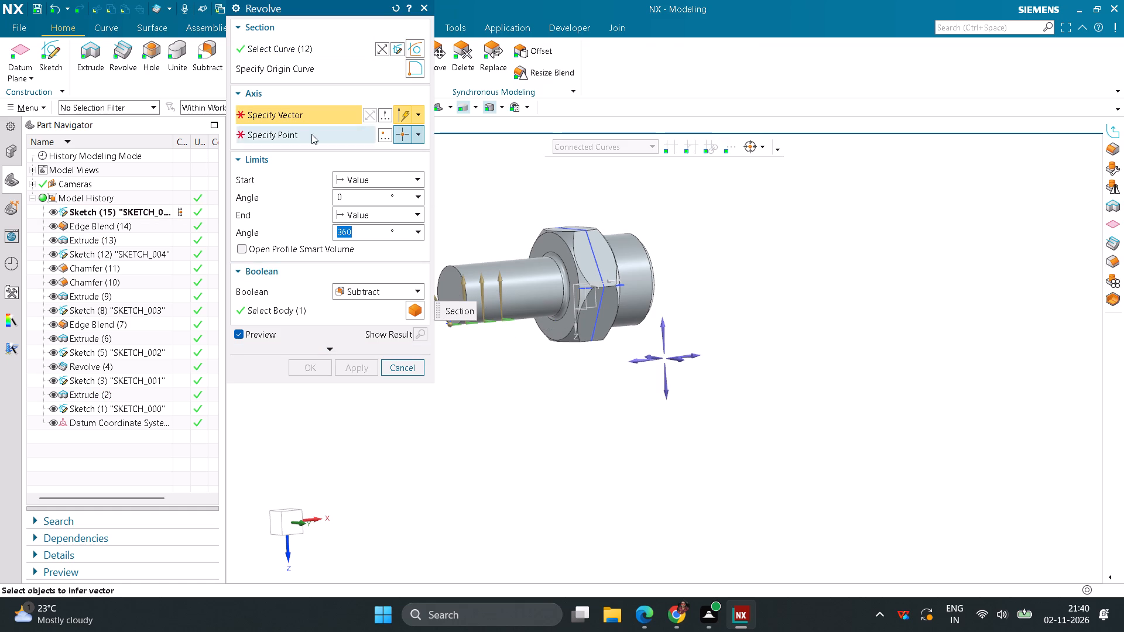
middle_drag(729, 366, 715, 380)
click(717, 335)
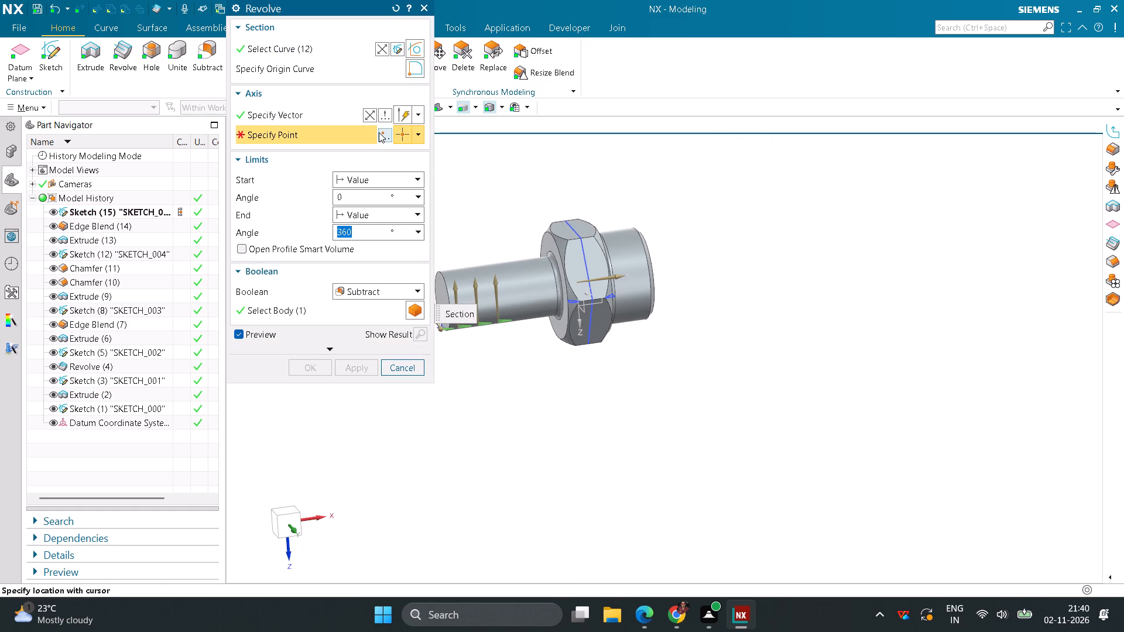
click(379, 136)
click(359, 255)
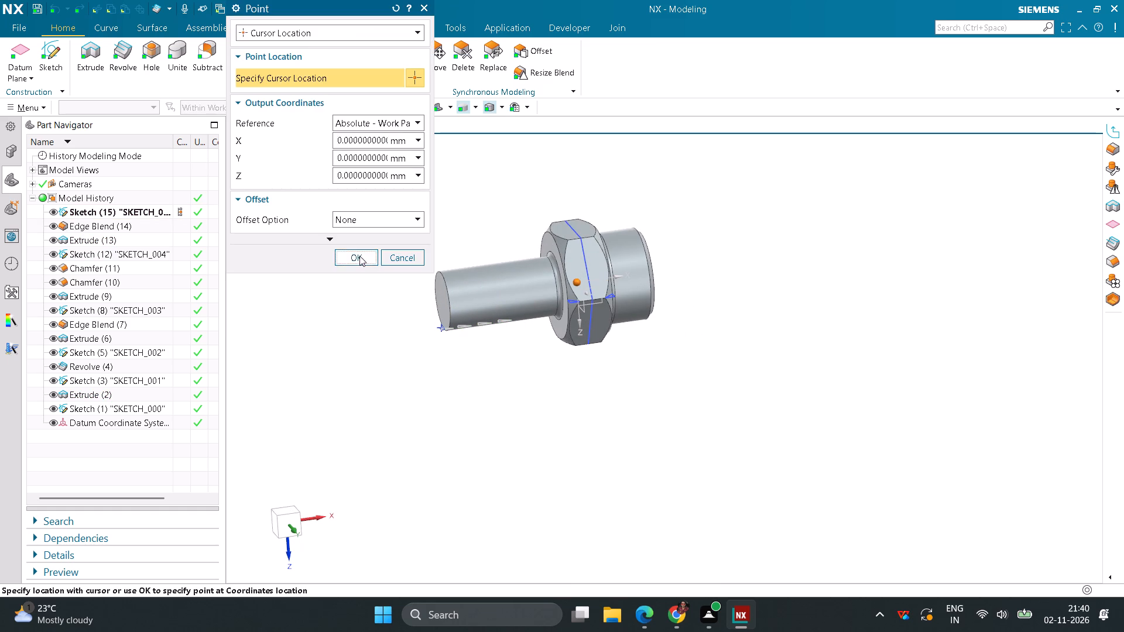
scroll(473, 294, up, 5)
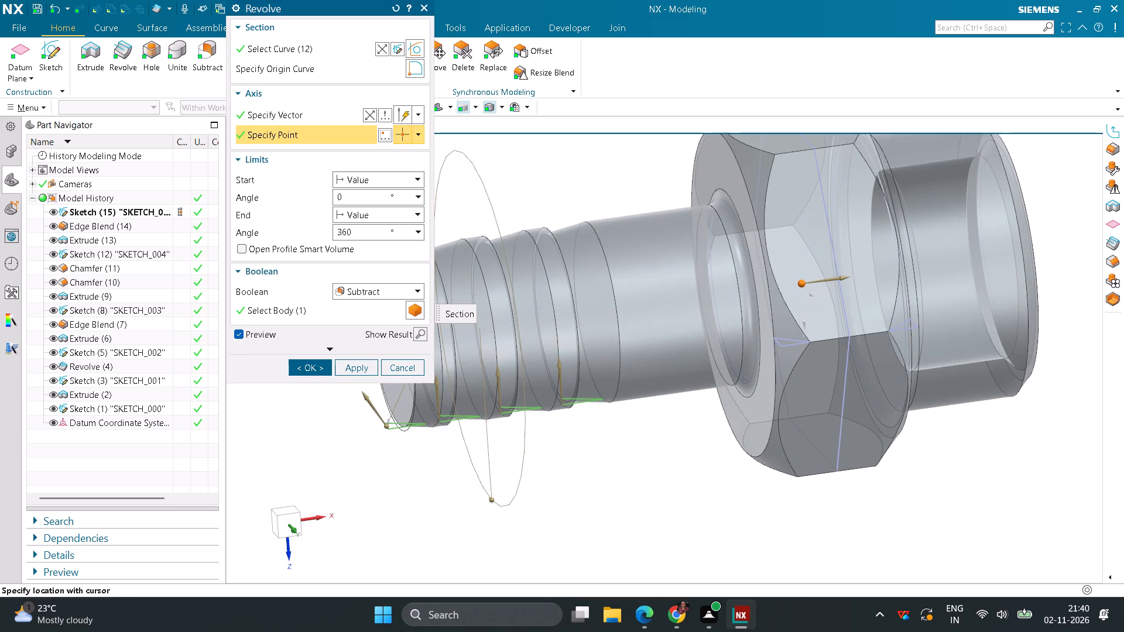
scroll(483, 246, down, 4)
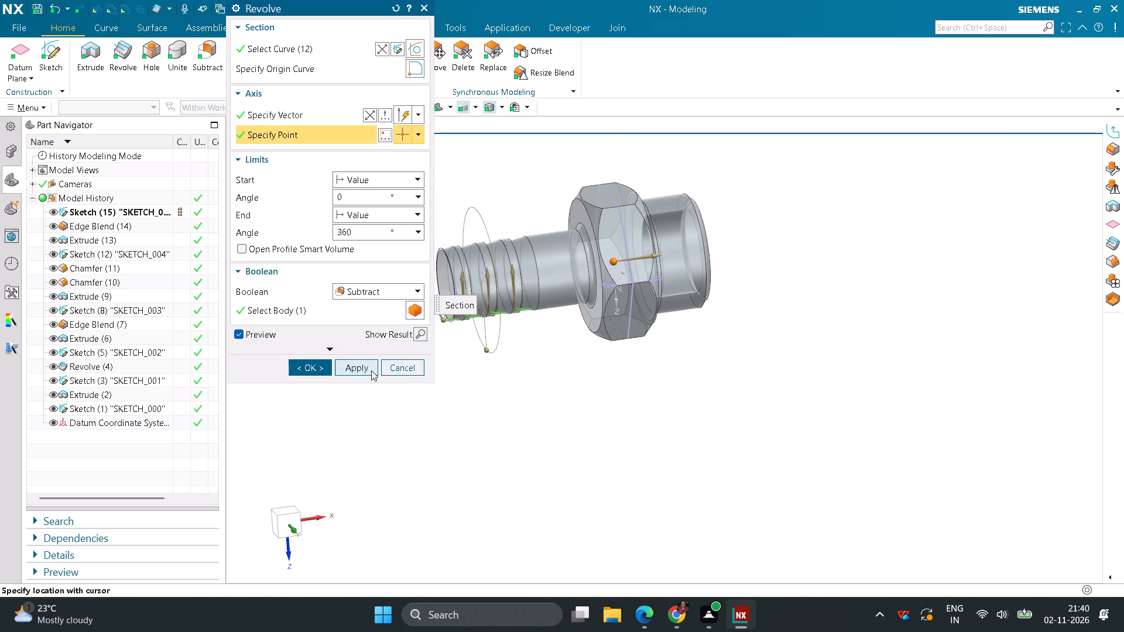
click(319, 366)
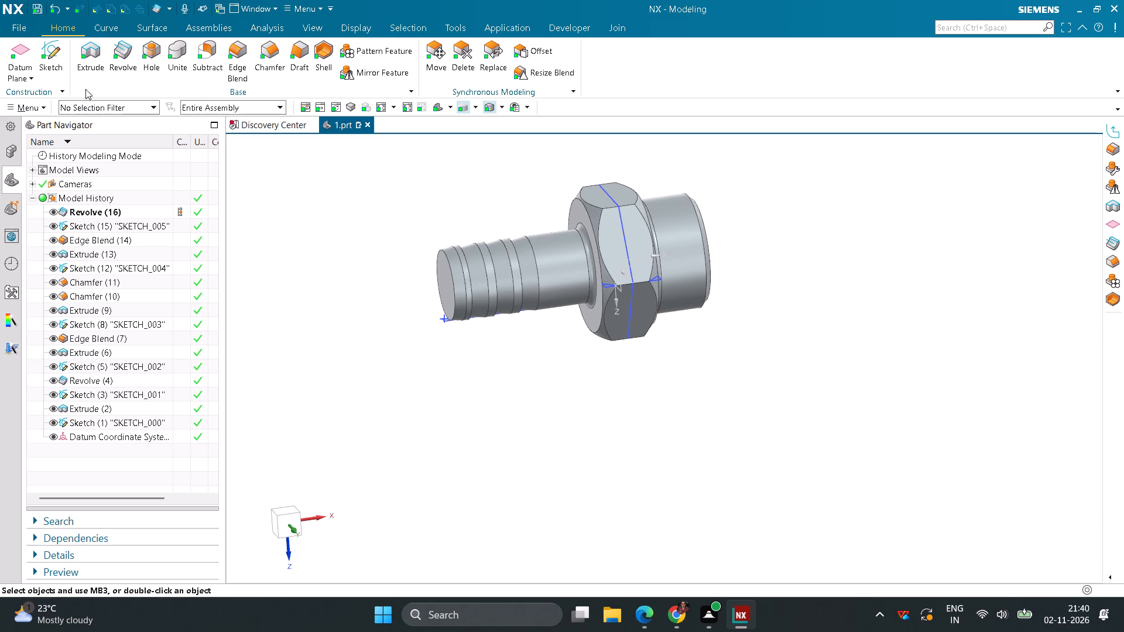
Sketch a 9 mm diameter circle centred on the origin on the barbed shank's end face, and finish the sketch.
click(44, 56)
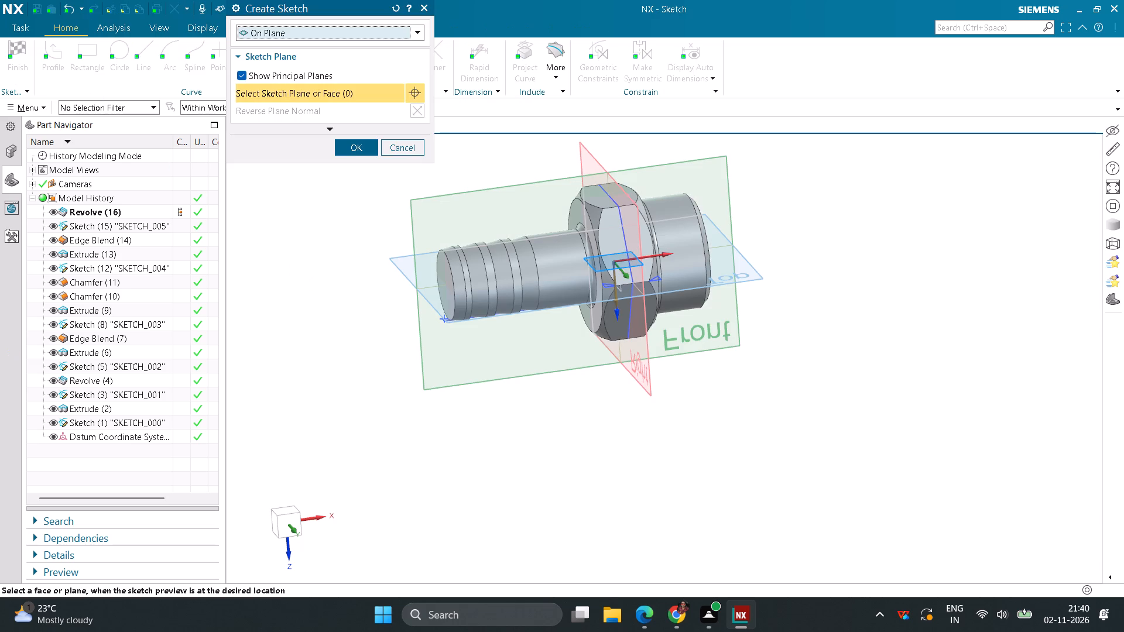
click(446, 280)
click(357, 152)
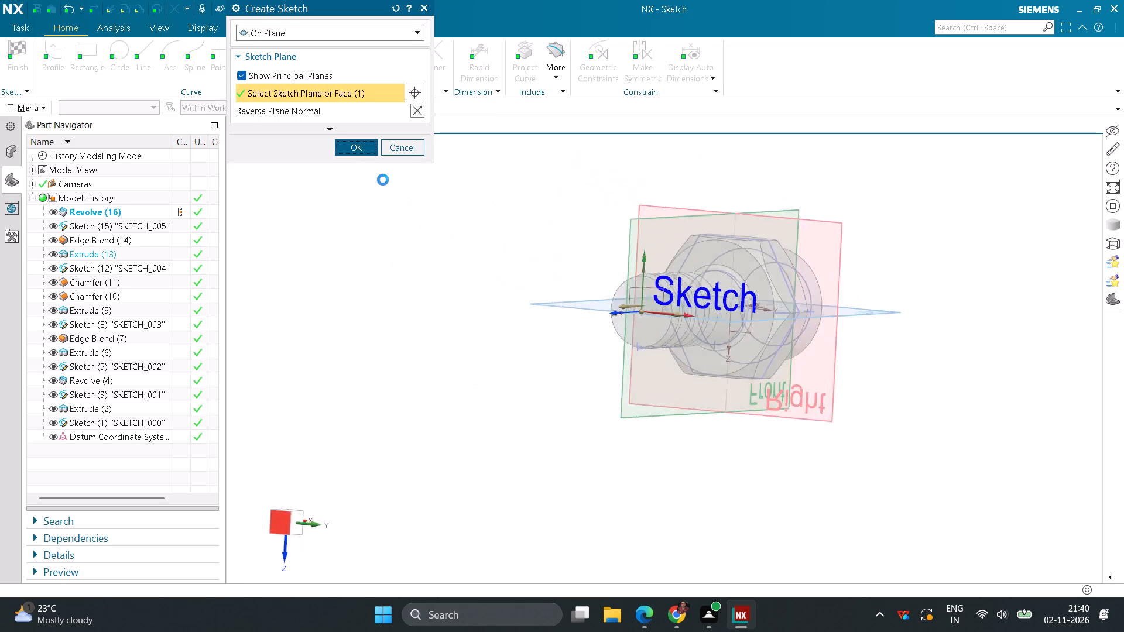
click(122, 60)
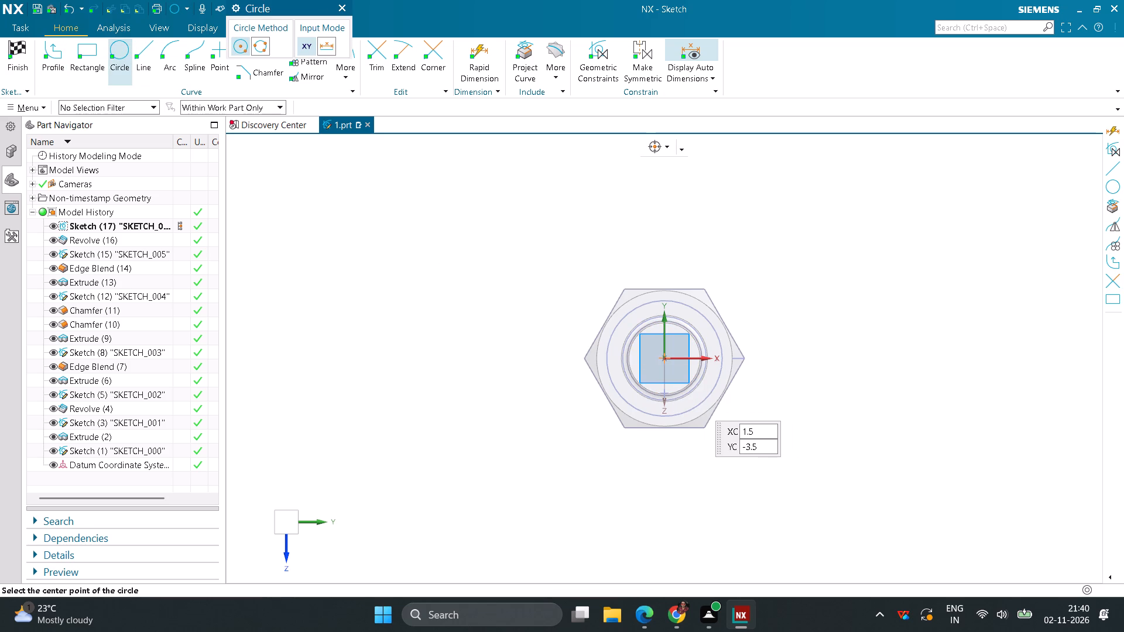
scroll(666, 377, up, 4)
click(663, 331)
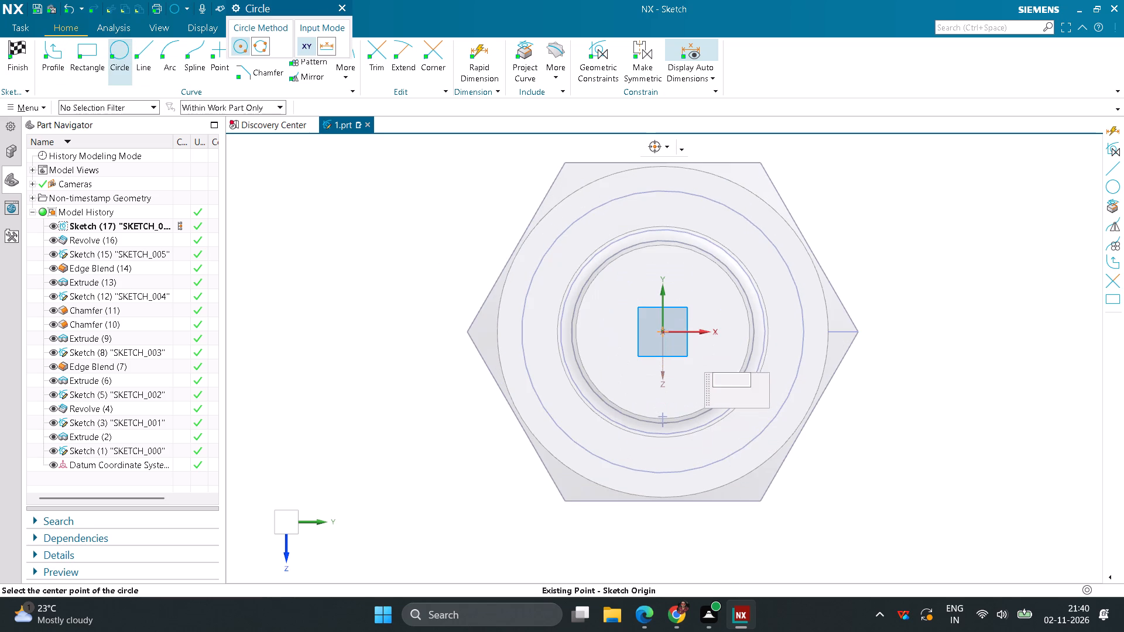
key(9)
key(Return)
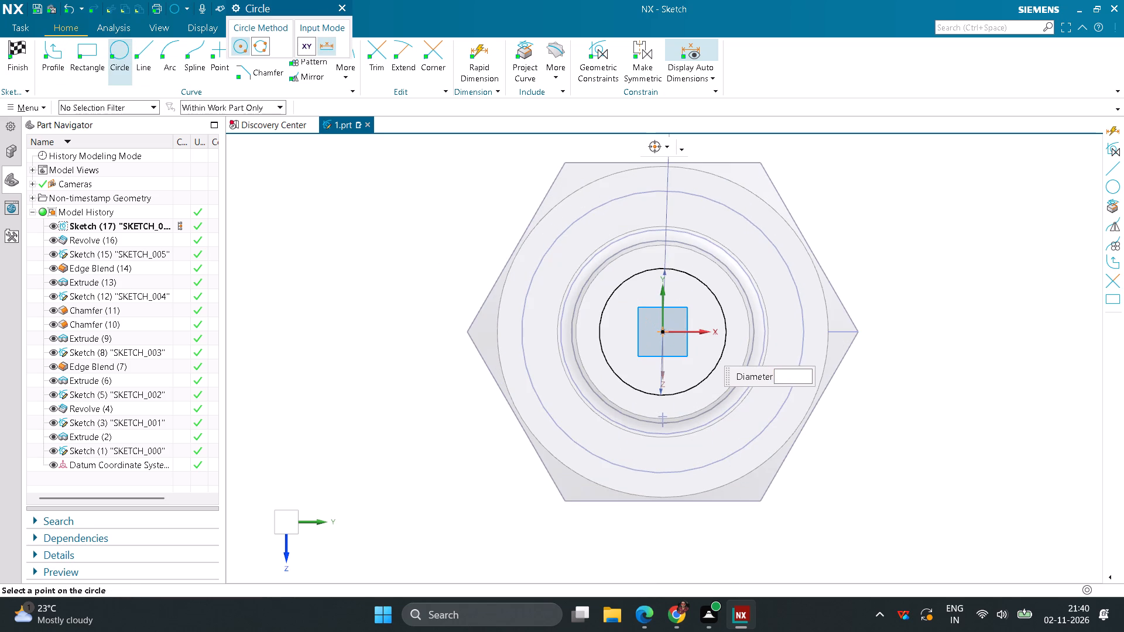
middle_click(304, 277)
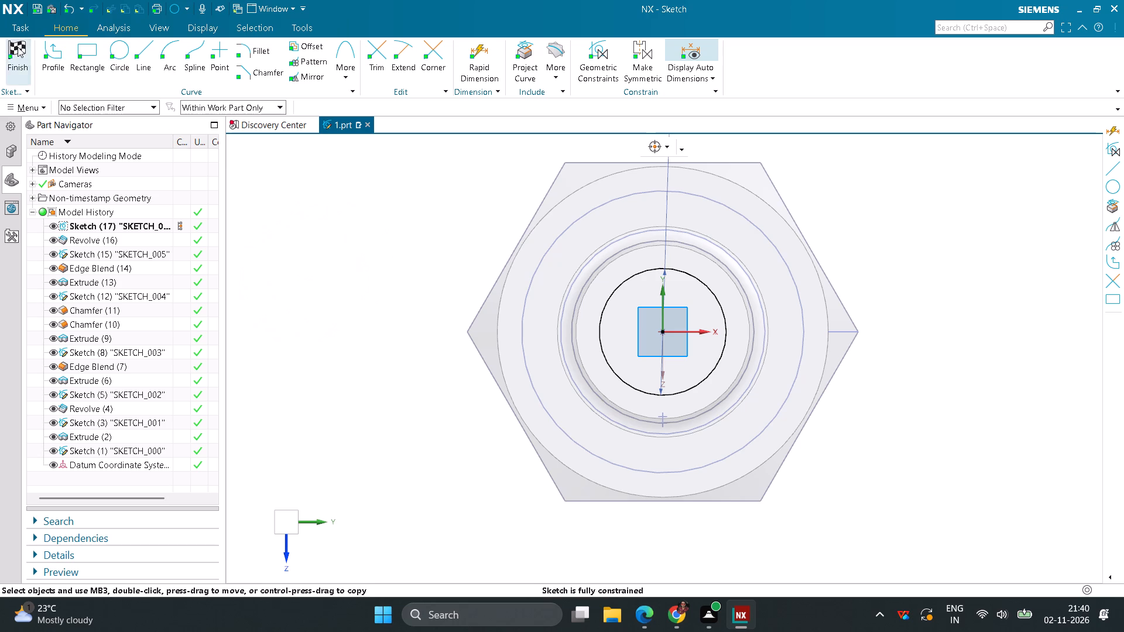
click(18, 47)
Extrude the 9 mm circle through all into the body with the direction reversed, subtracting it to form the bore.
click(93, 62)
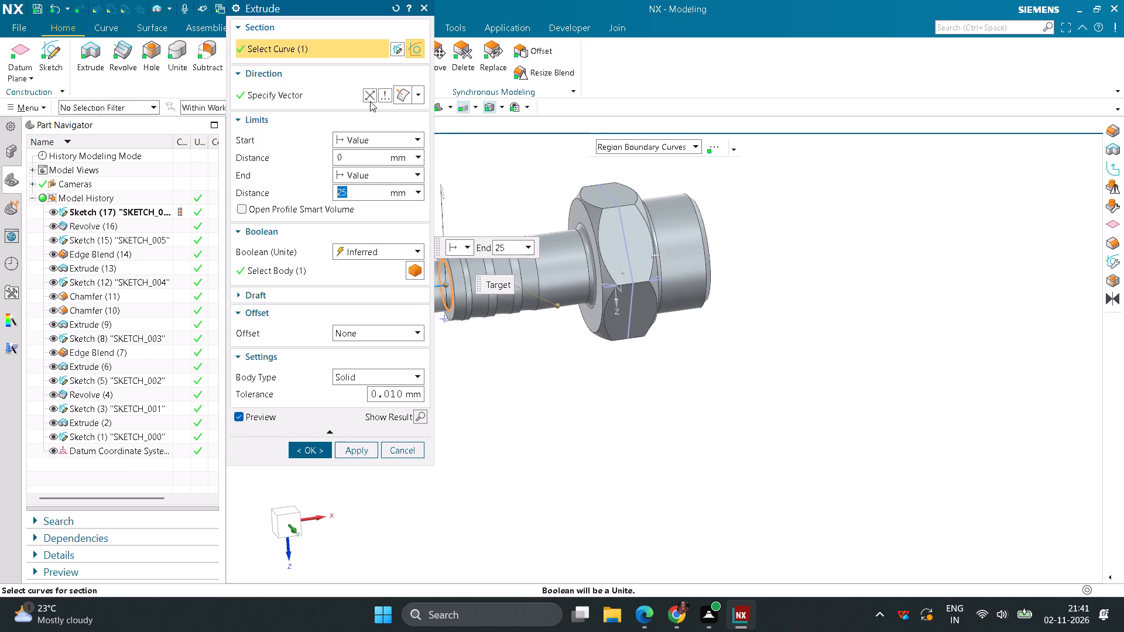
click(370, 101)
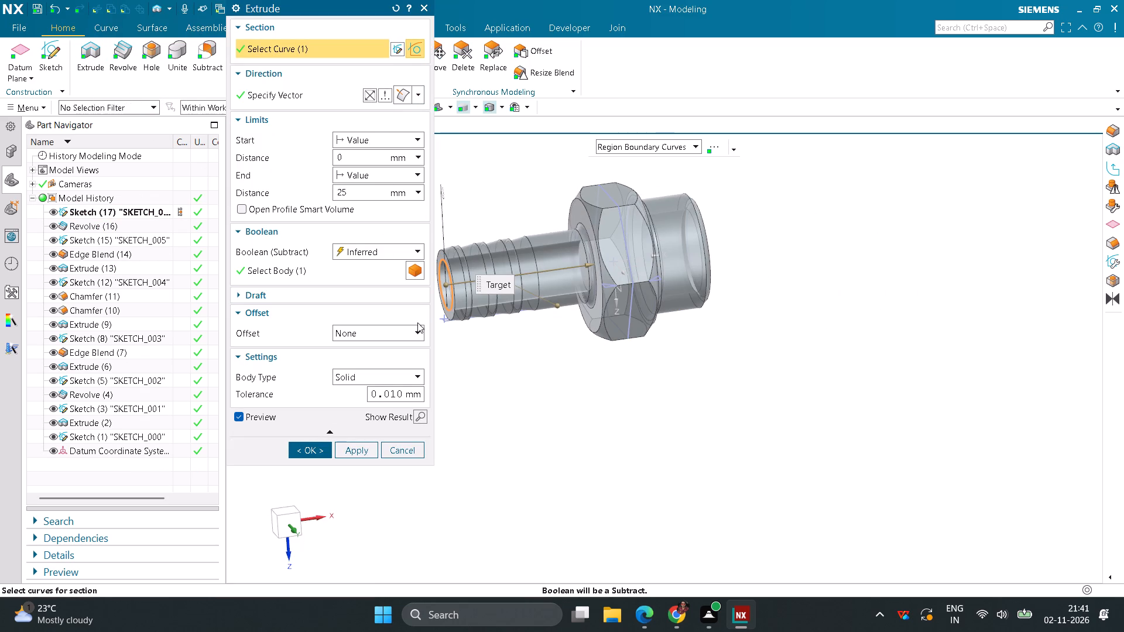
click(413, 257)
click(367, 290)
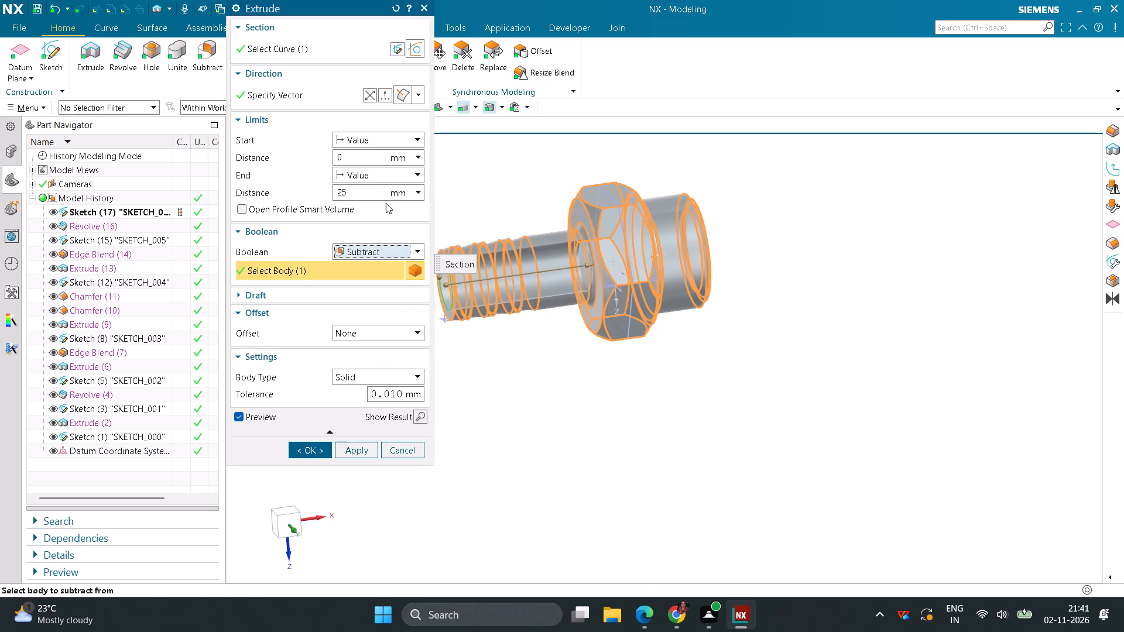
click(415, 176)
click(375, 281)
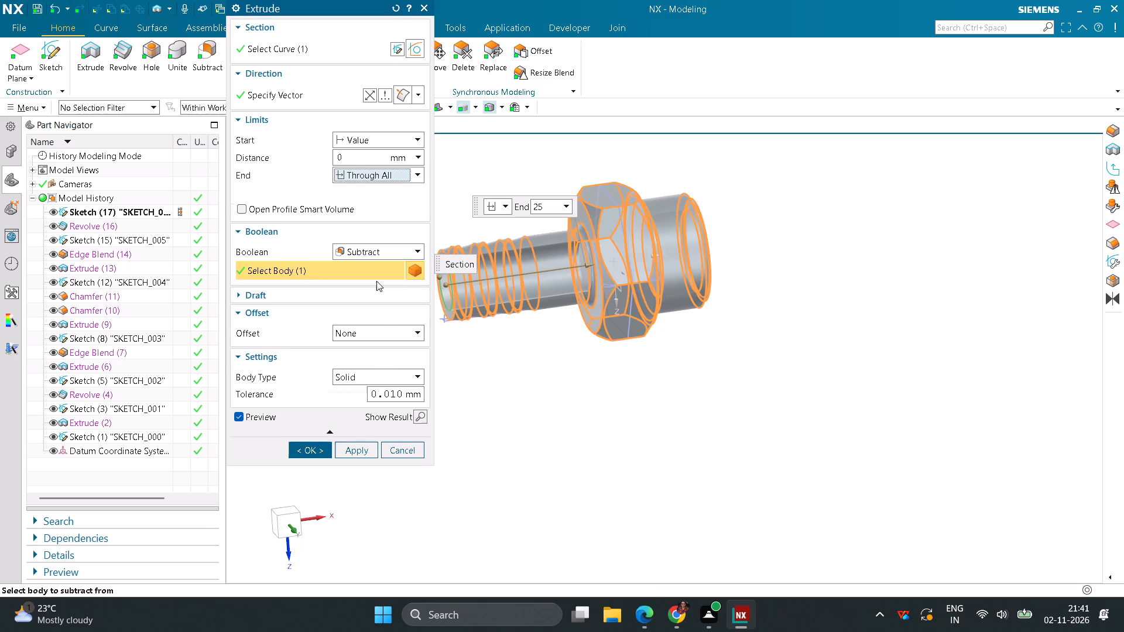
click(319, 428)
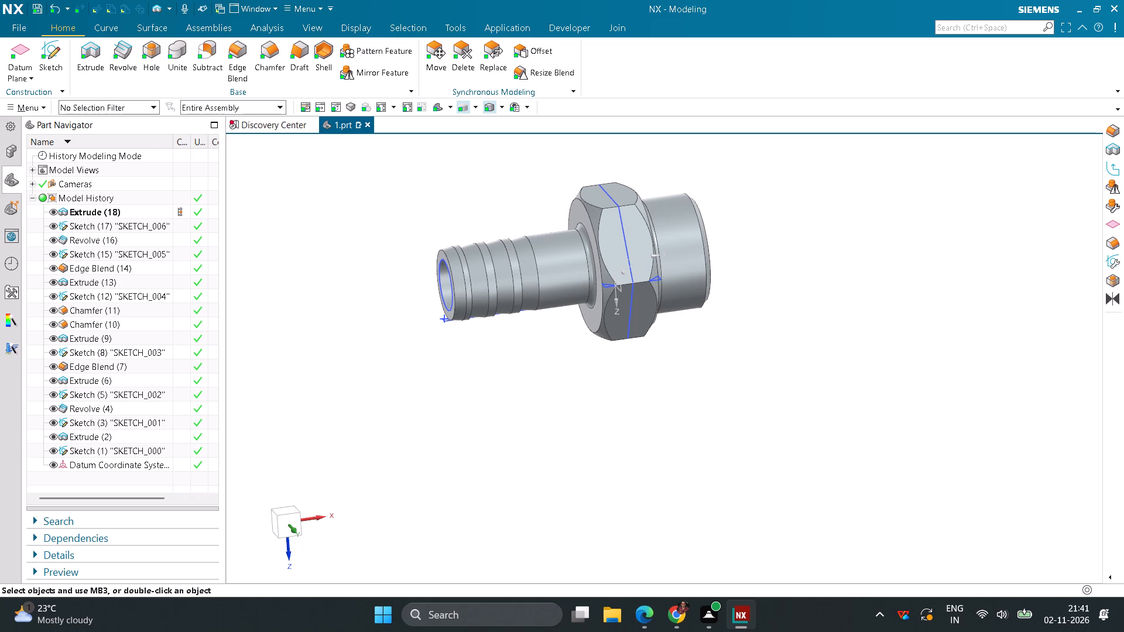
Chamfer the bore's edge at the barbed shank's end with the Offset and Angle option, 1 mm at 45°.
middle_drag(421, 411, 447, 411)
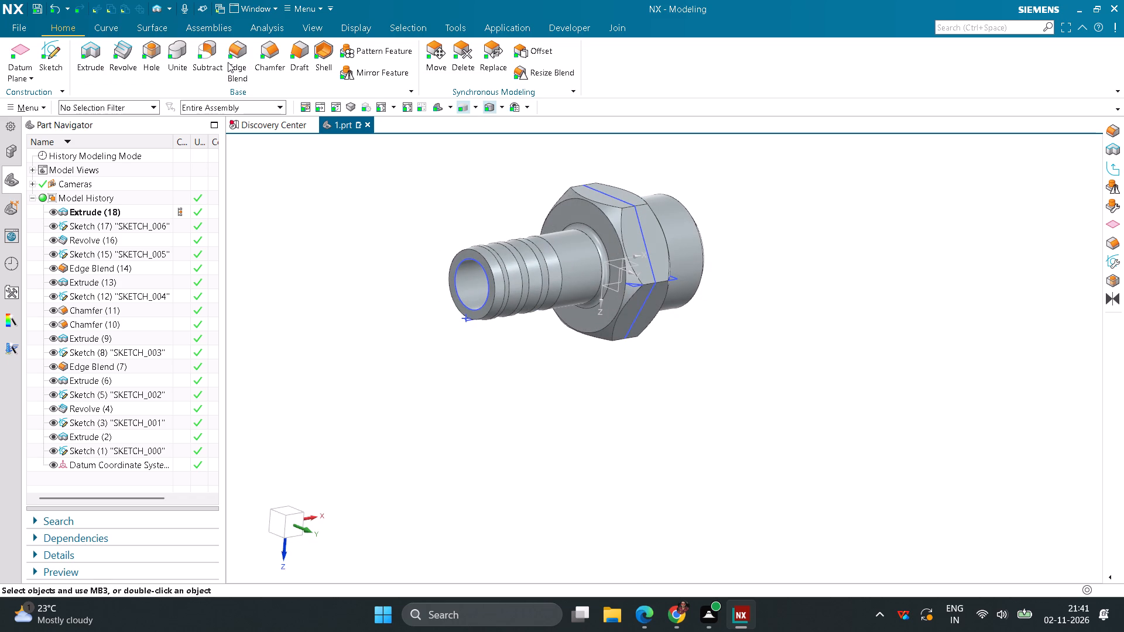
click(262, 56)
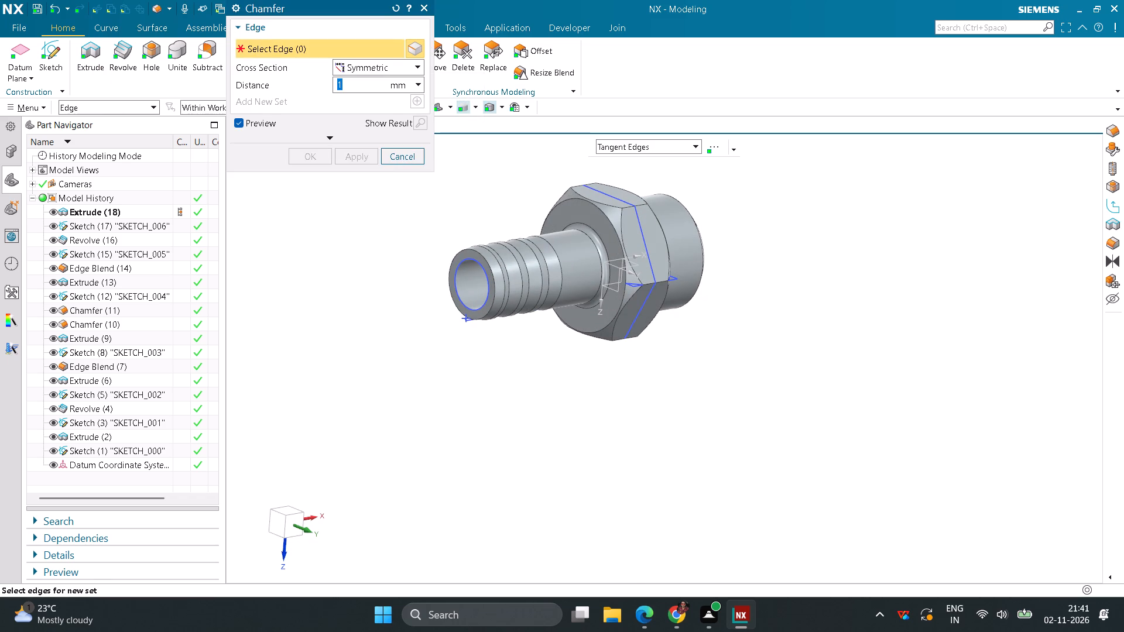
scroll(420, 281, up, 2)
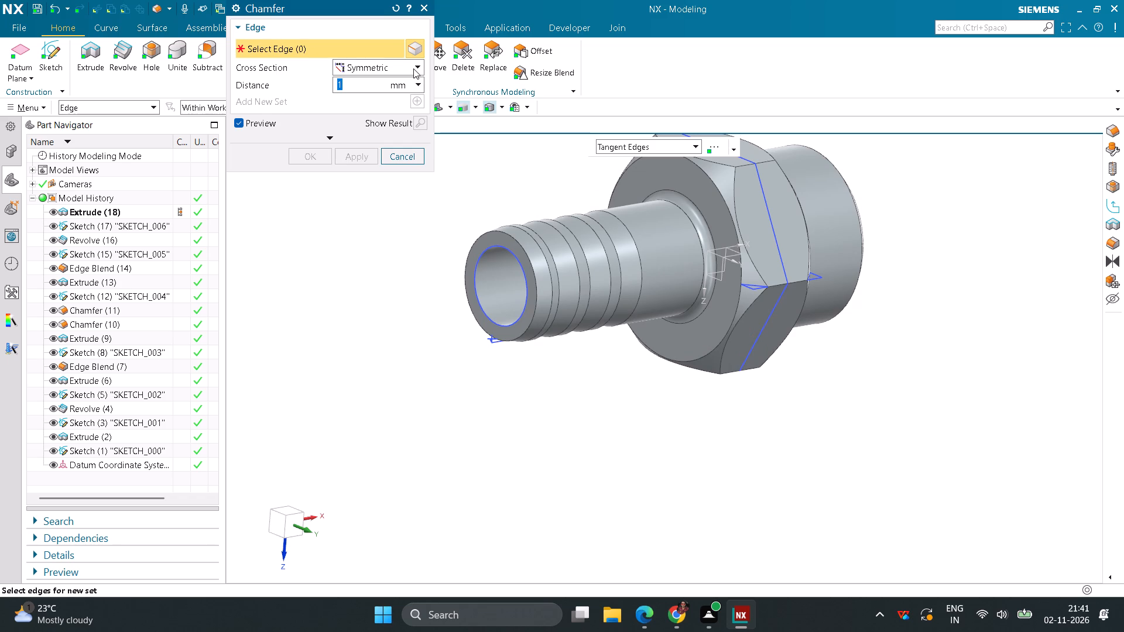
click(413, 68)
click(379, 102)
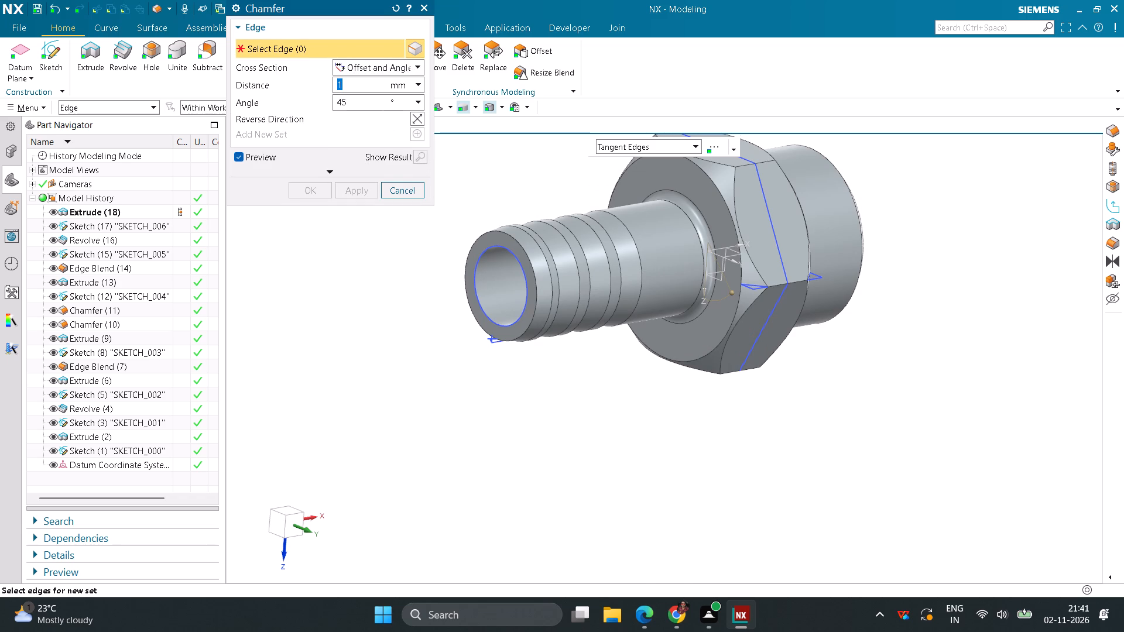
click(476, 286)
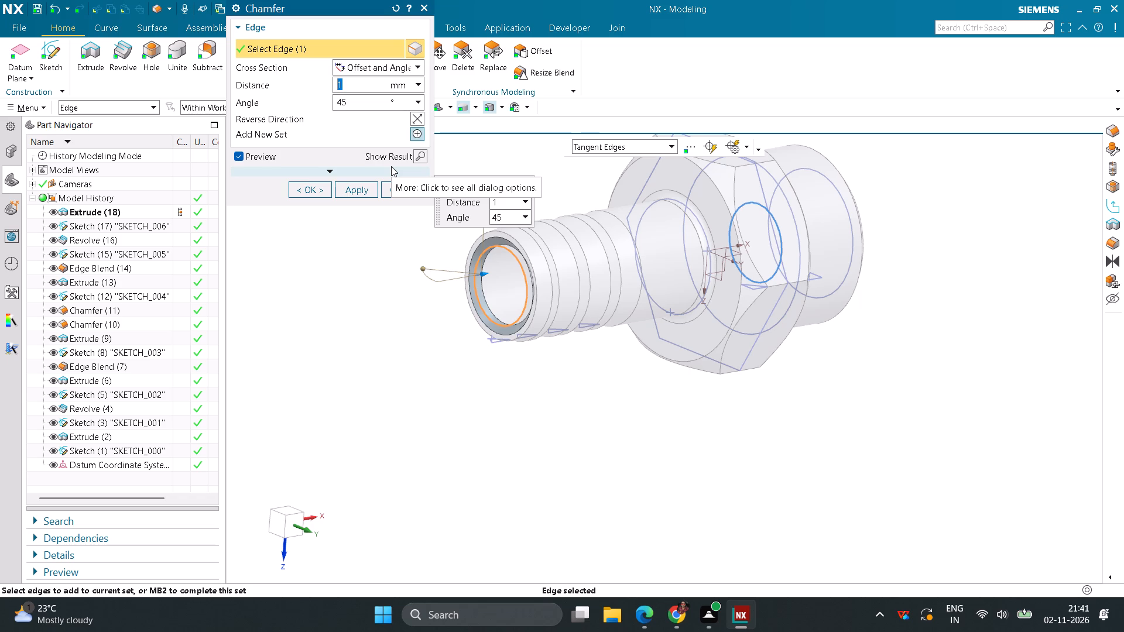
click(303, 188)
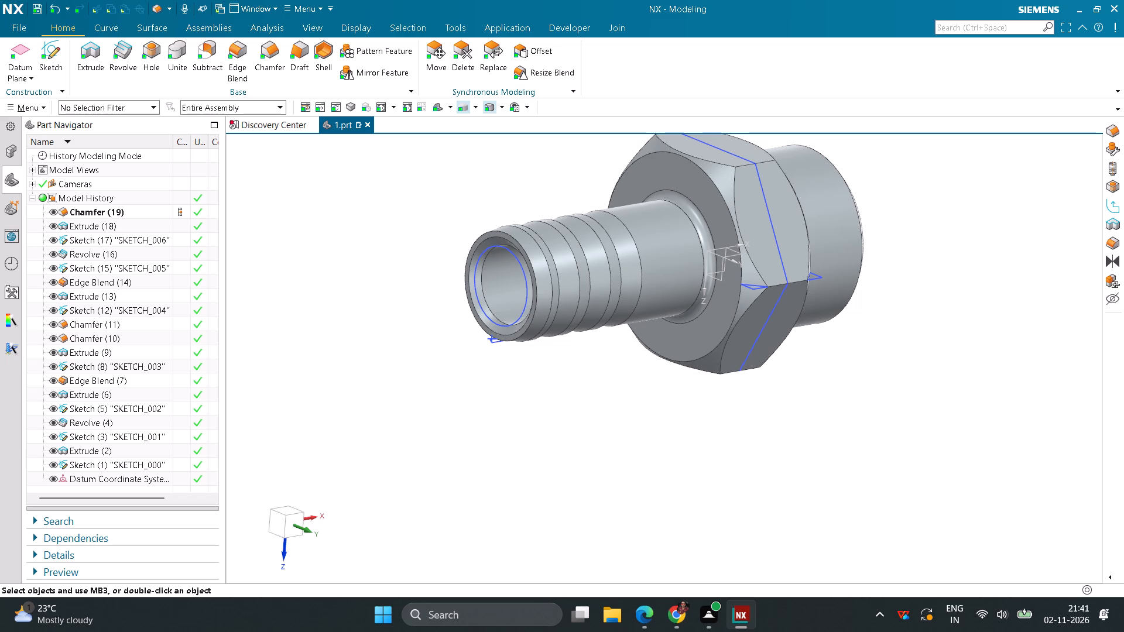
Create a detailed Metric Fine M20 x 1 thread with a full thread limit on the 20 mm boss's outer cylindrical face.
click(46, 105)
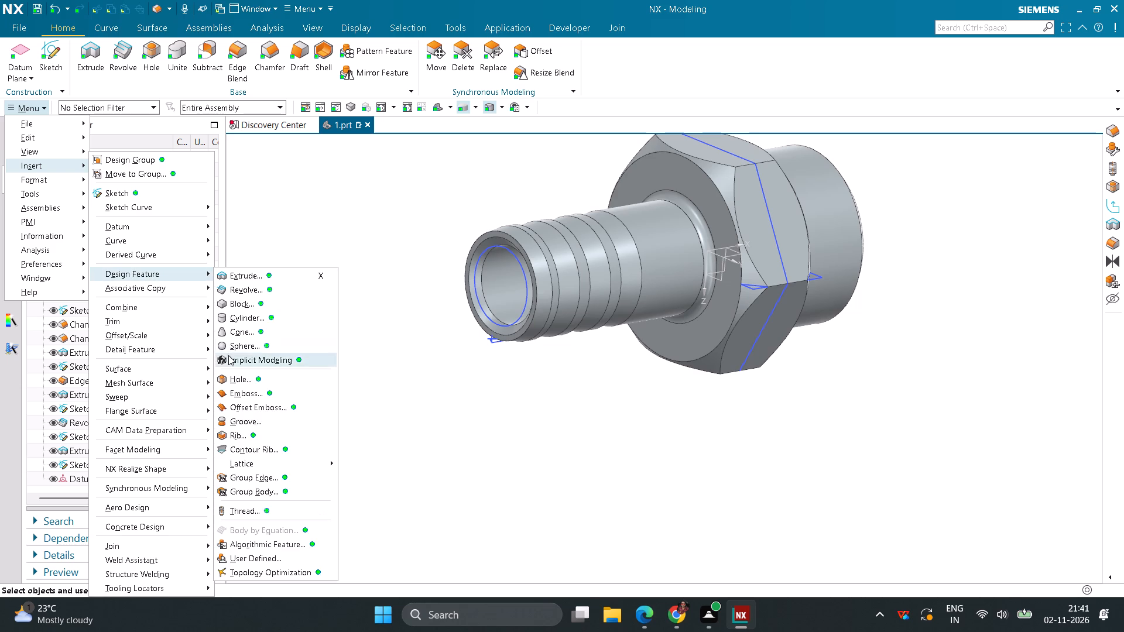
click(251, 507)
scroll(425, 431, down, 2)
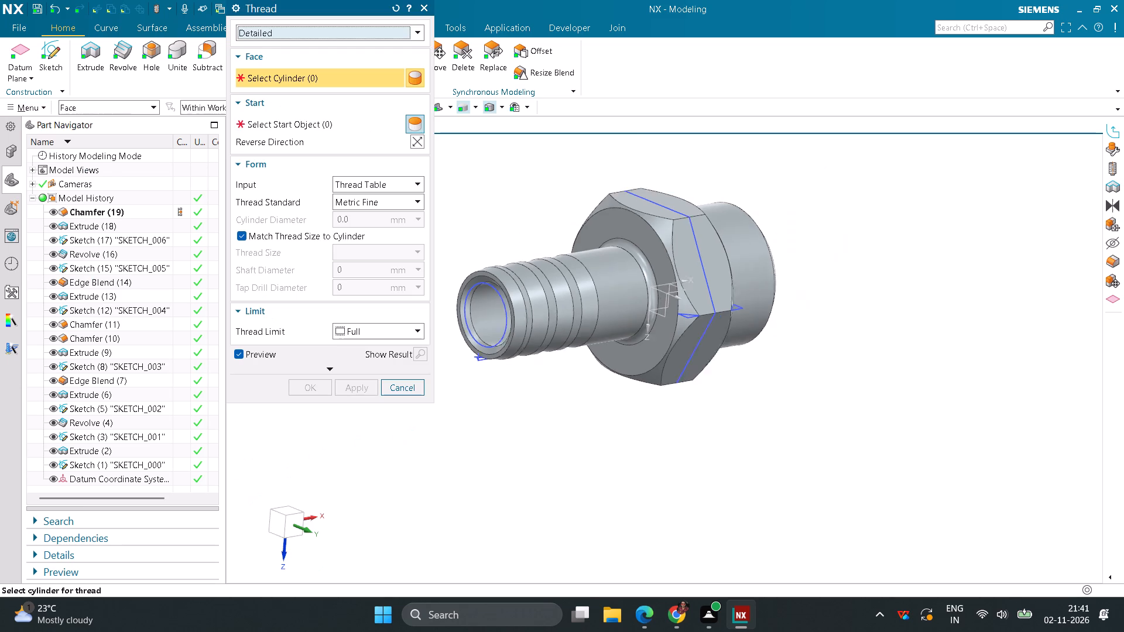
middle_drag(709, 437, 675, 444)
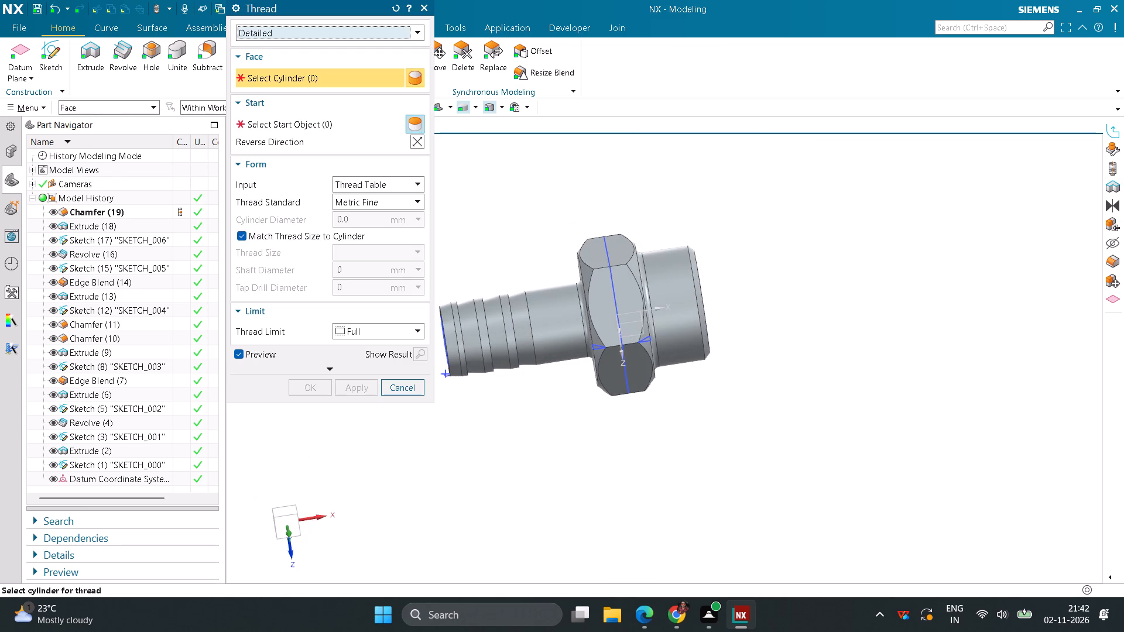
click(680, 338)
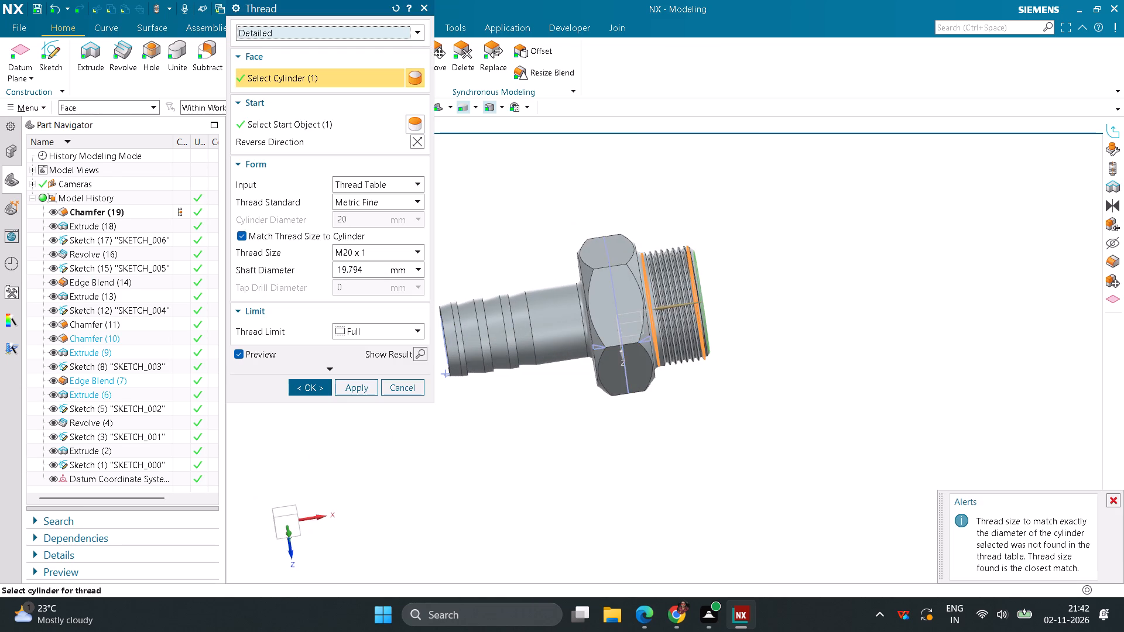
click(417, 250)
click(387, 280)
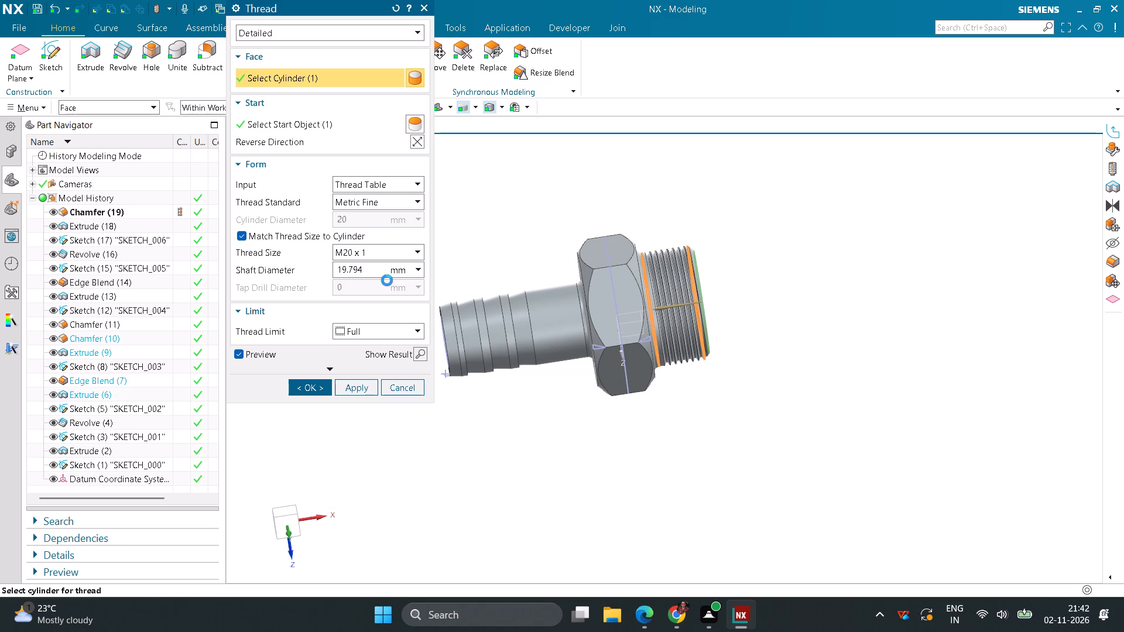
click(416, 253)
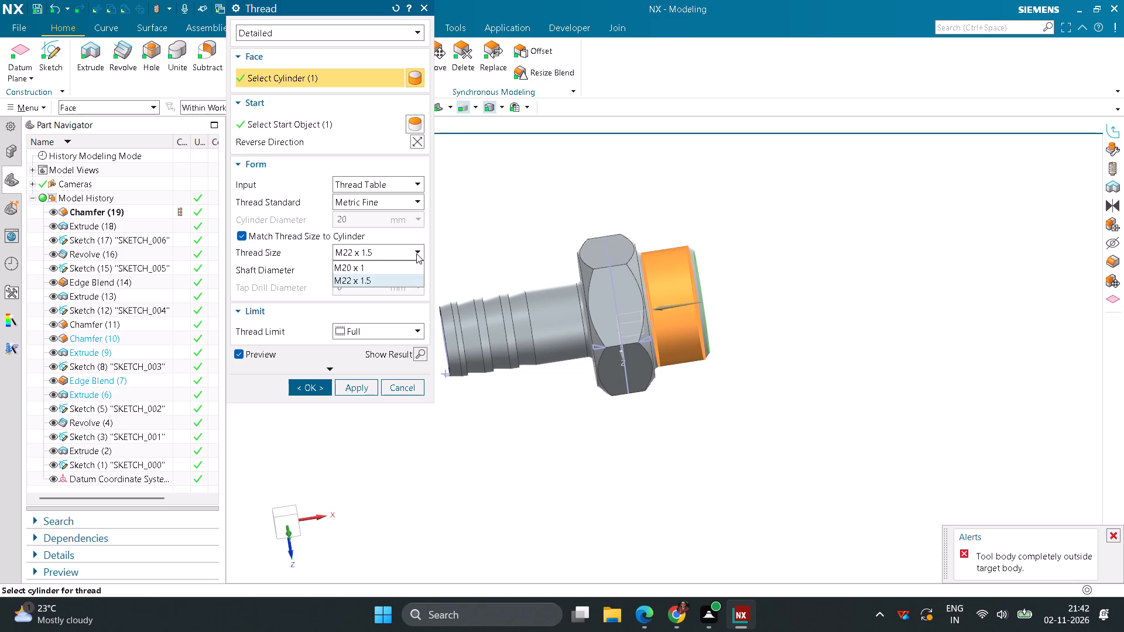
click(380, 270)
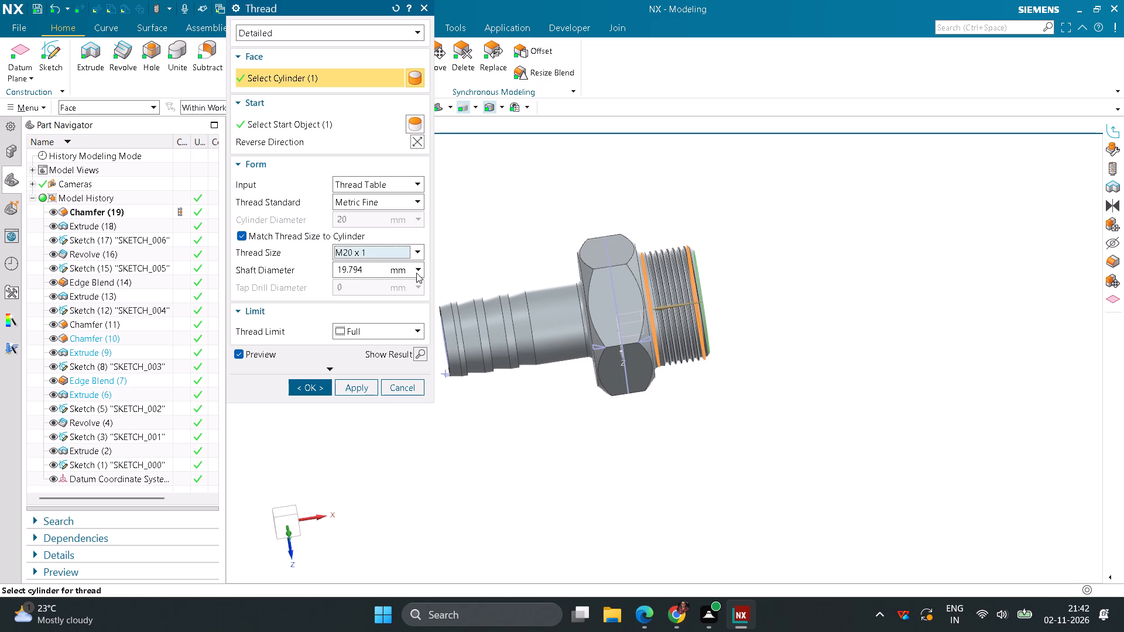
scroll(680, 303, up, 5)
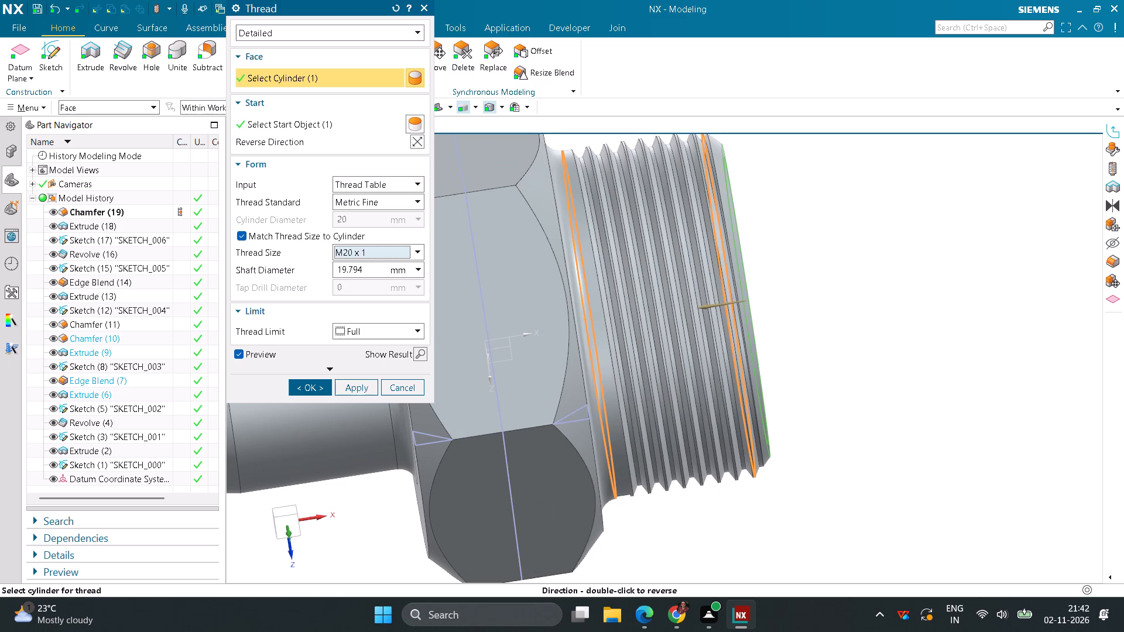
scroll(680, 305, down, 2)
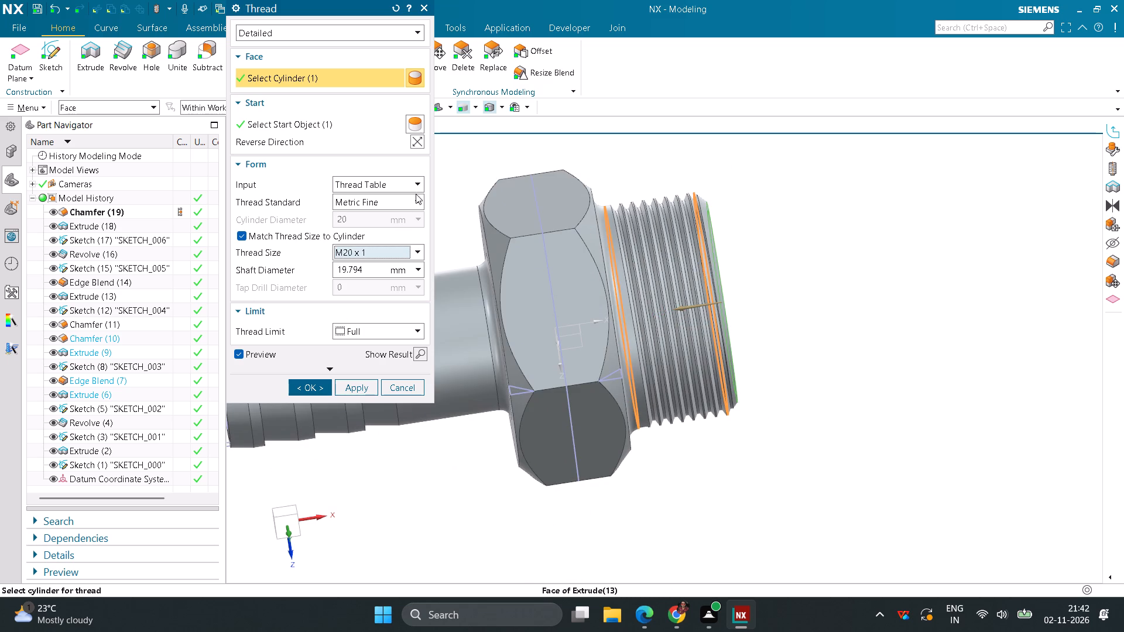
click(416, 185)
click(456, 176)
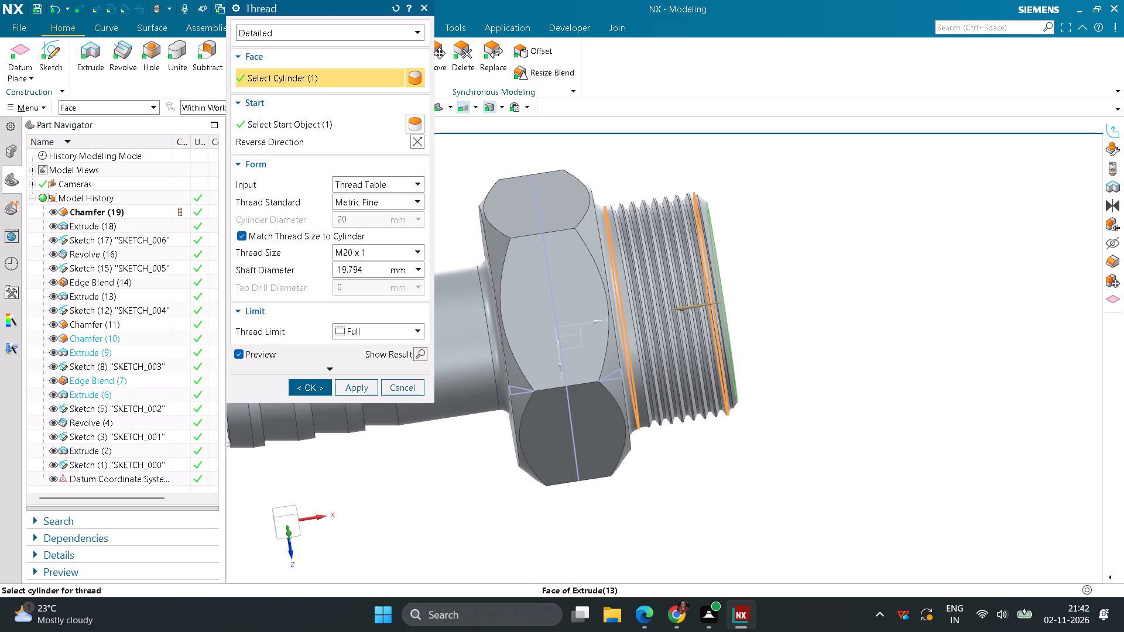
click(419, 200)
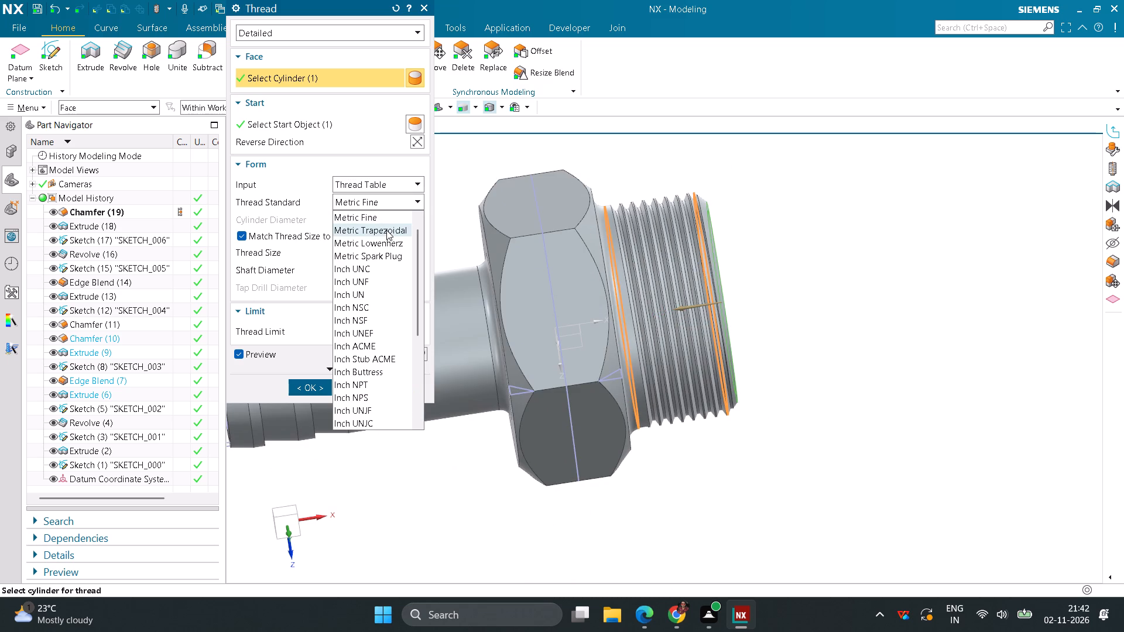
click(492, 453)
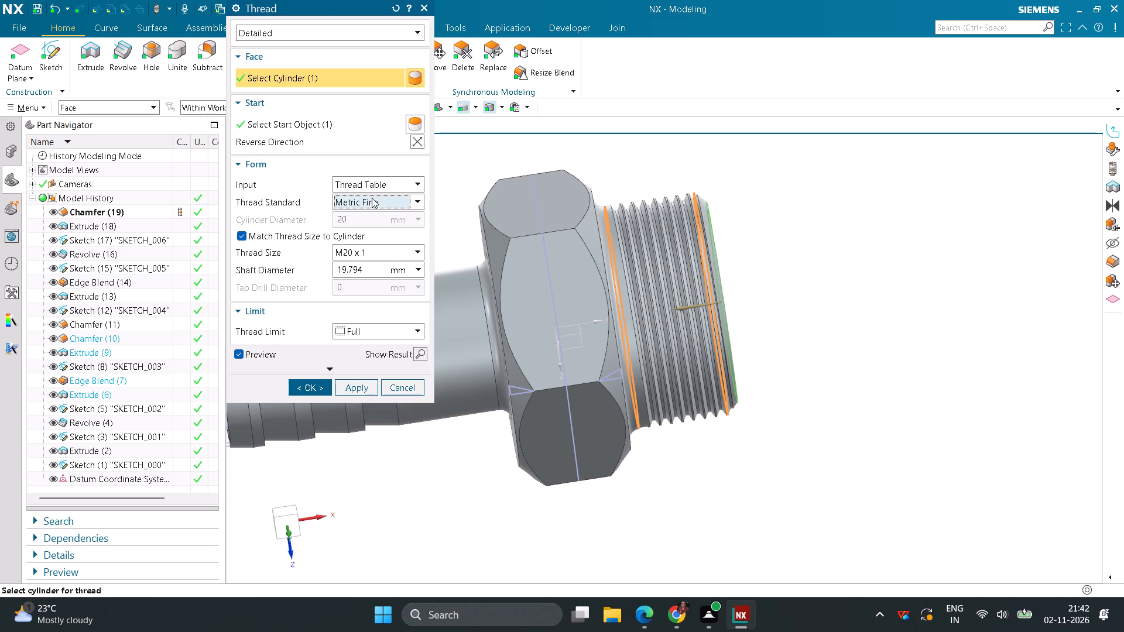
click(321, 392)
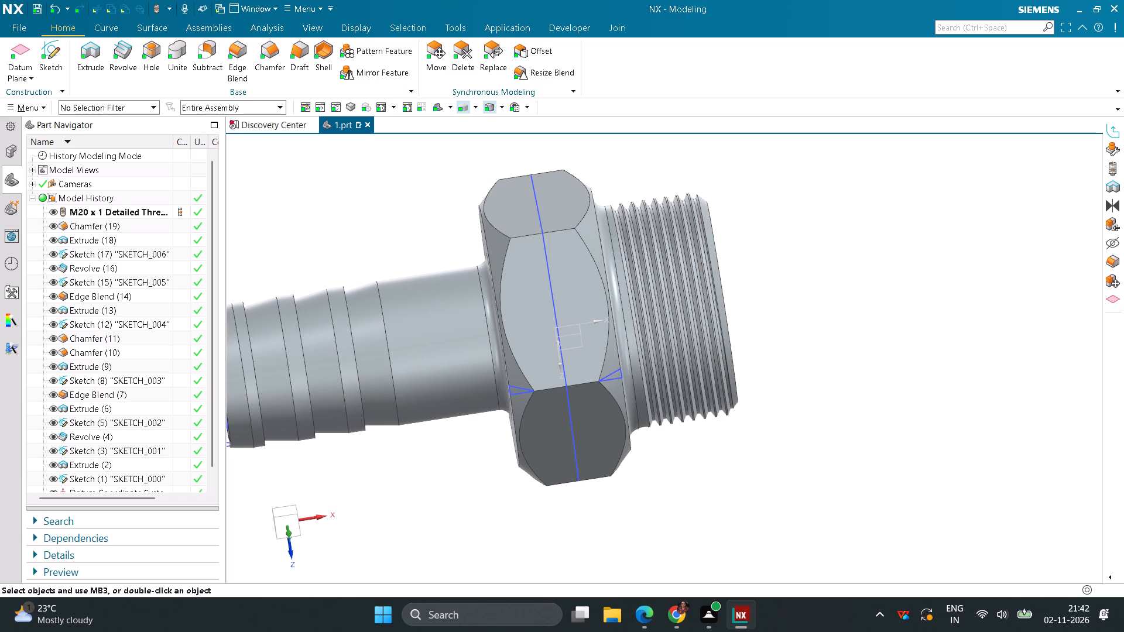
Hide all seven sketches of the fitting, from SKETCH_000 to SKETCH_006, together.
scroll(757, 376, down, 3)
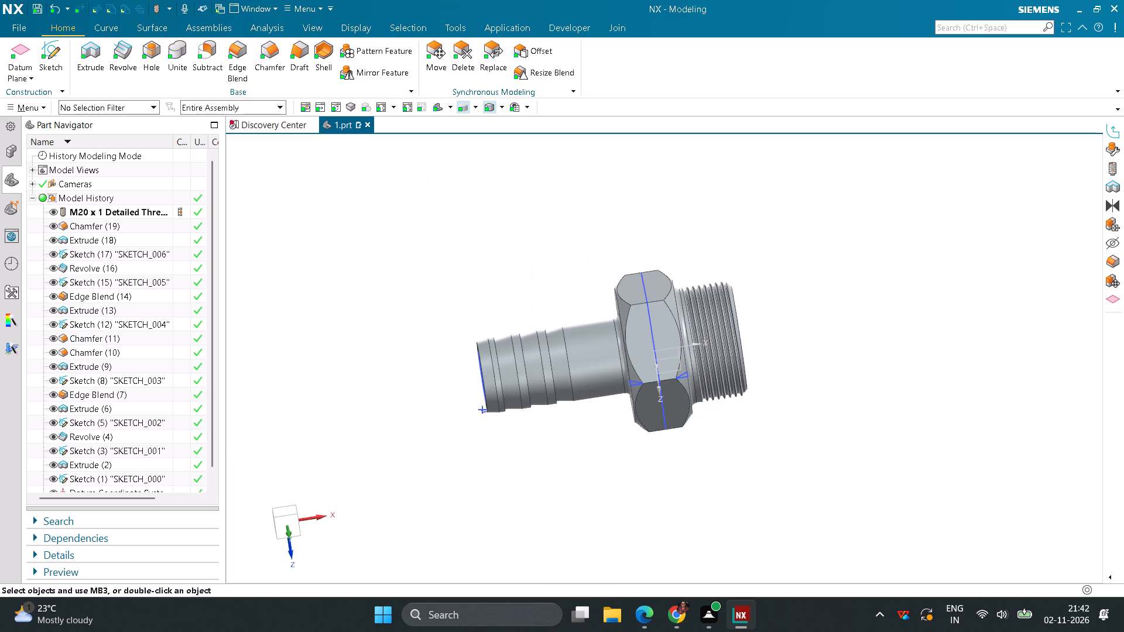
middle_drag(536, 477, 604, 463)
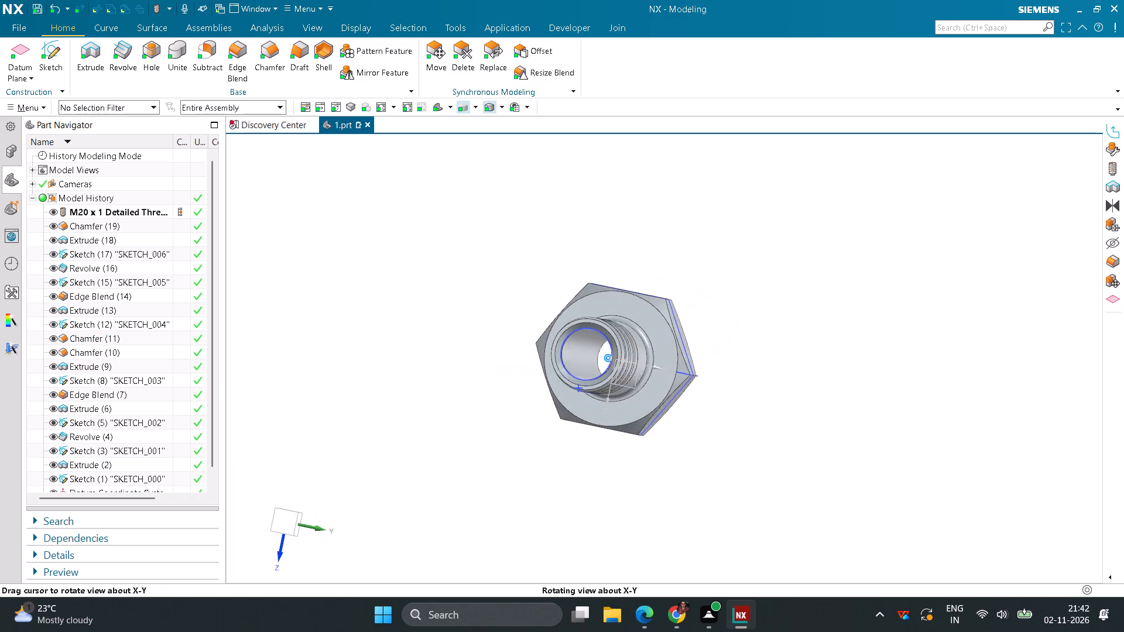
middle_drag(604, 463, 546, 471)
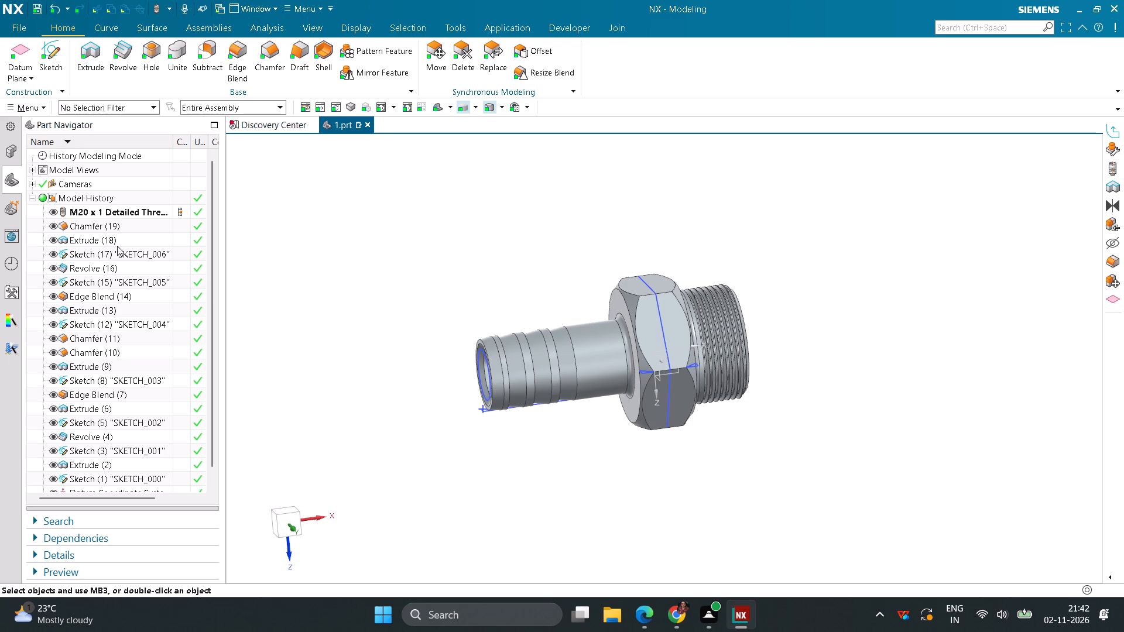
click(115, 252)
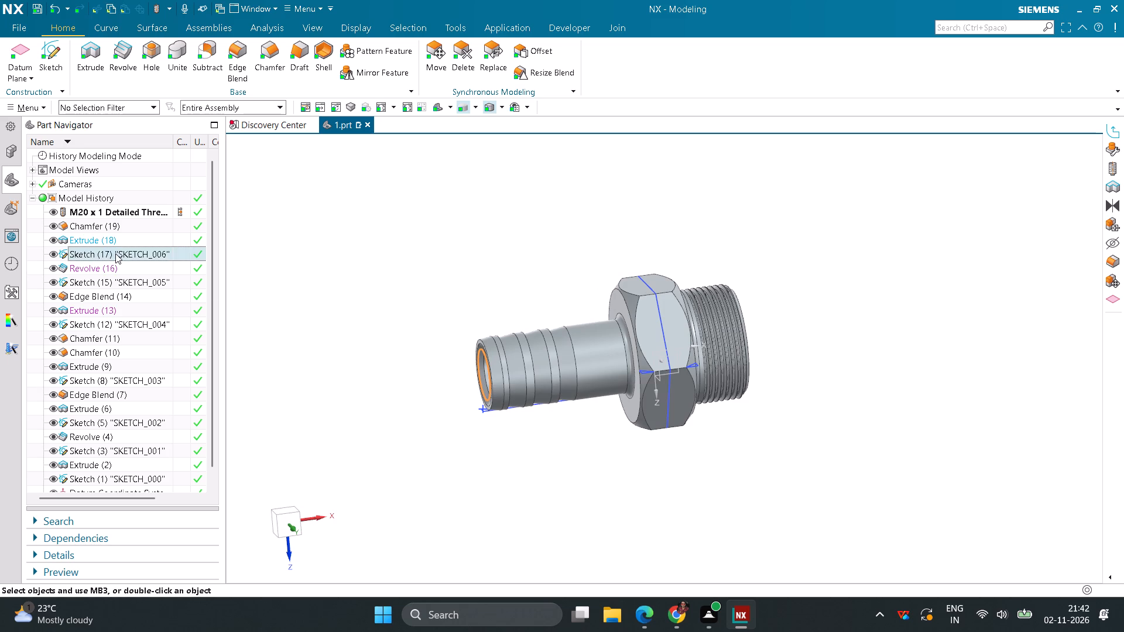
click(107, 282)
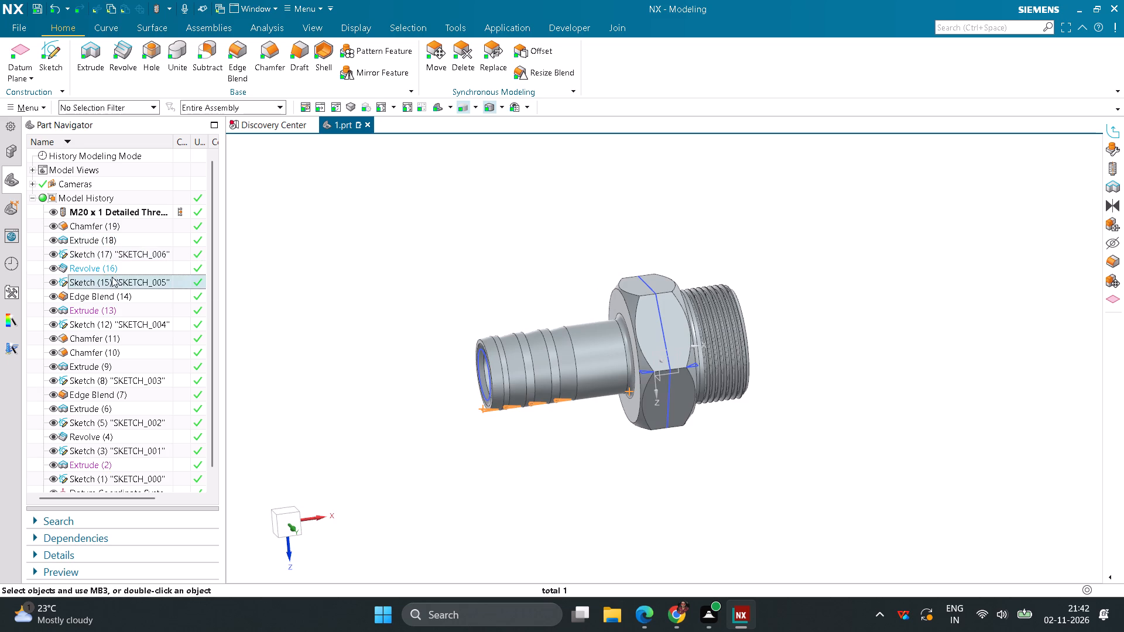
click(112, 257)
ctrl+click(113, 283)
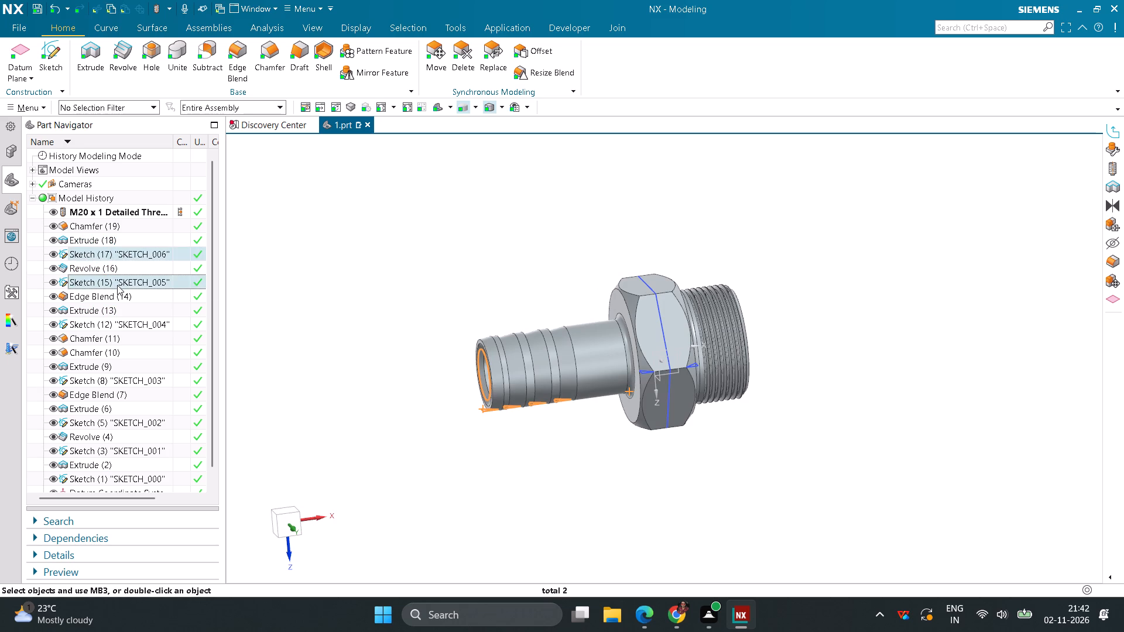
ctrl+click(114, 318)
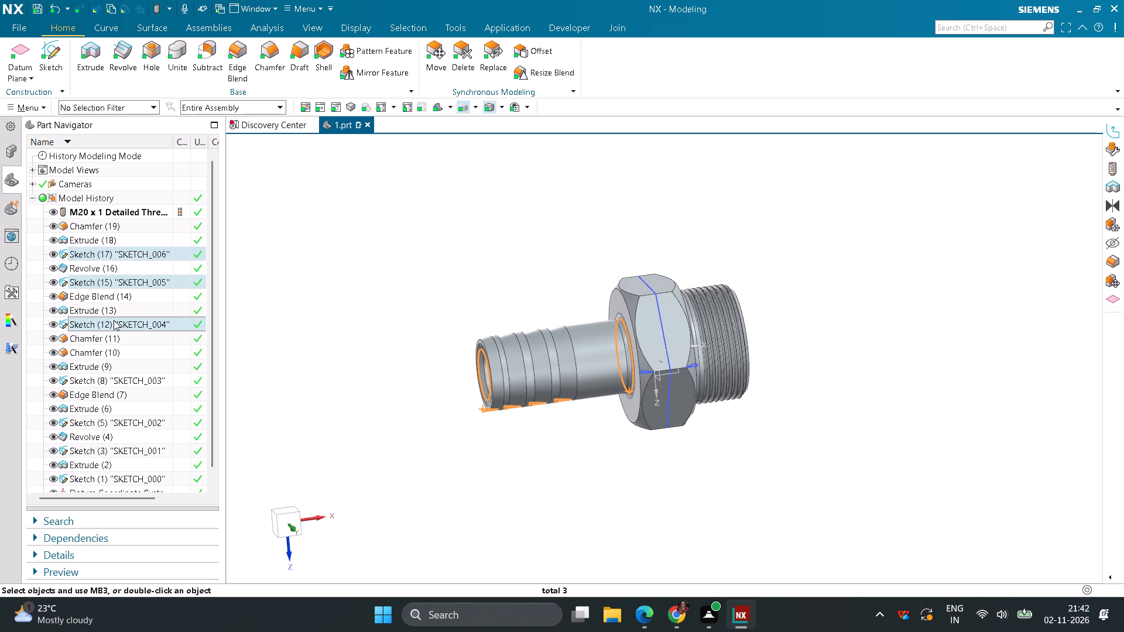
ctrl+click(102, 380)
ctrl+click(103, 421)
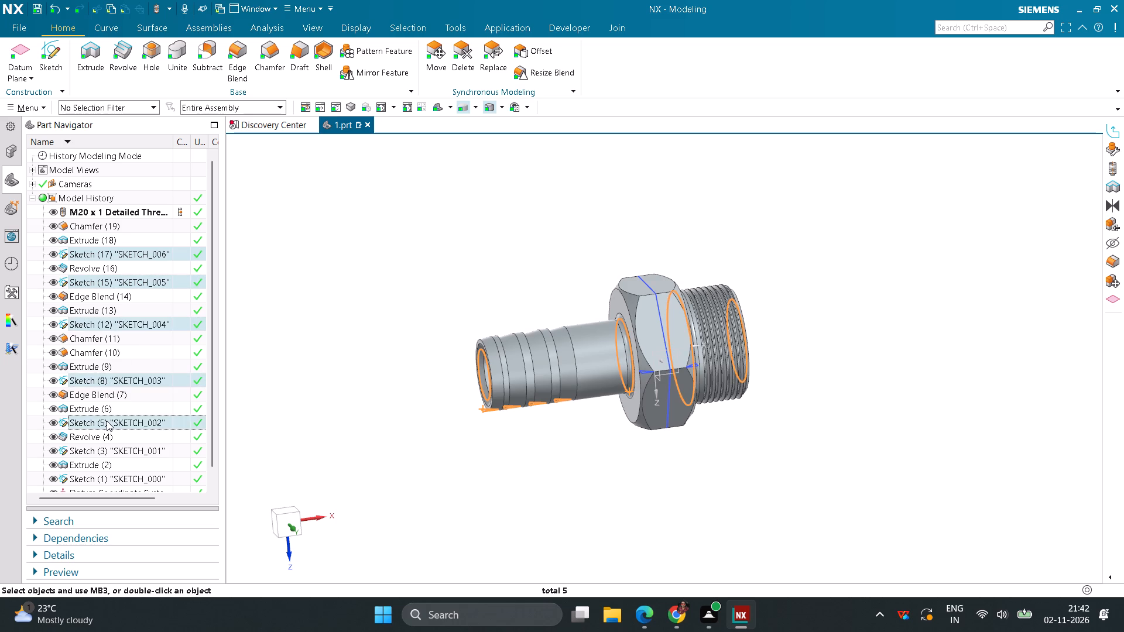
ctrl+click(101, 446)
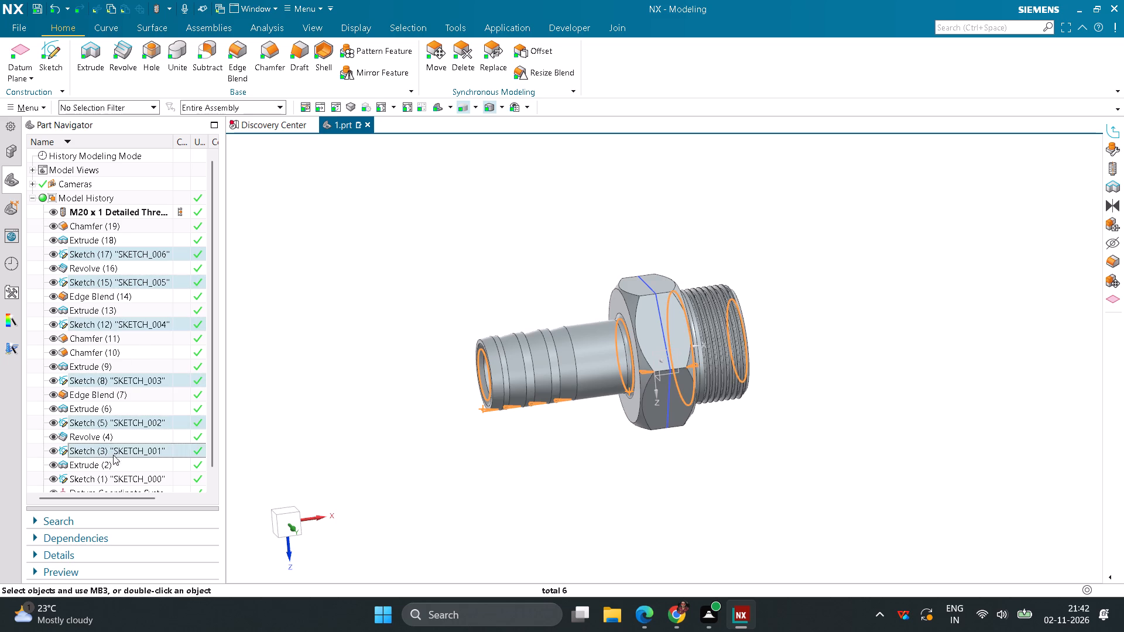
ctrl+click(104, 476)
right_click(104, 476)
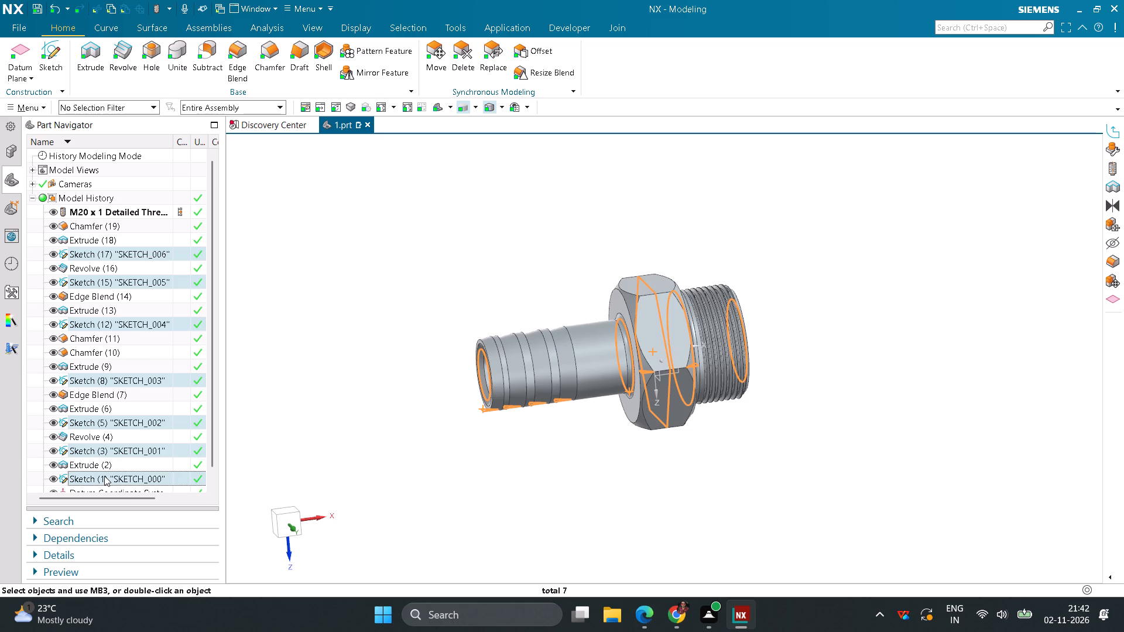
click(150, 488)
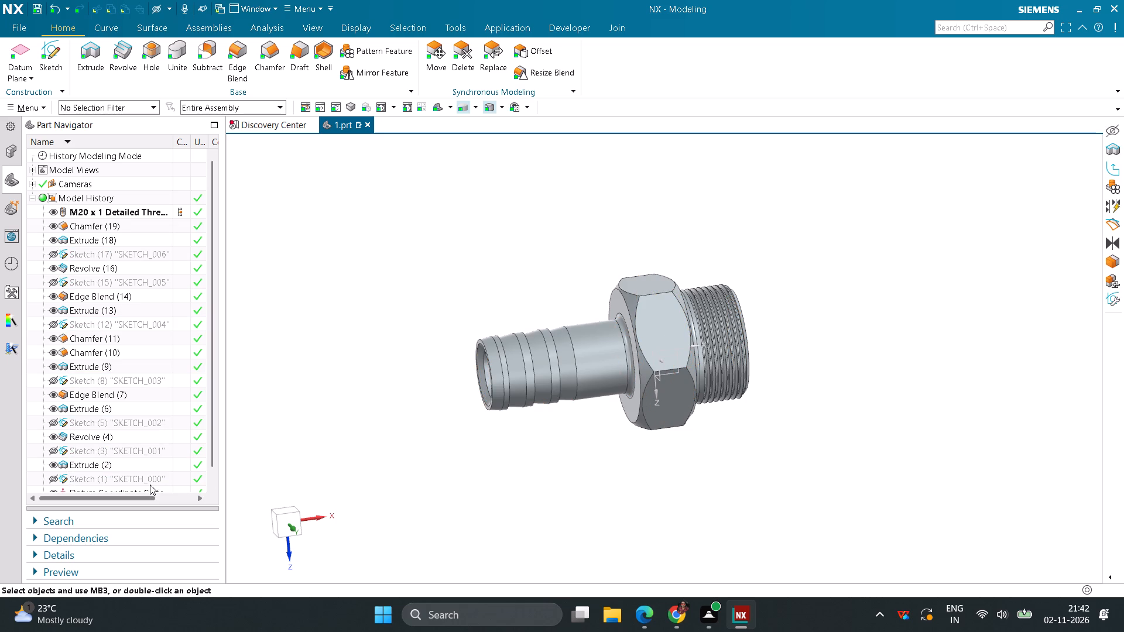
Save the finished fitting part.
scroll(358, 386, down, 1)
middle_drag(358, 386, 431, 367)
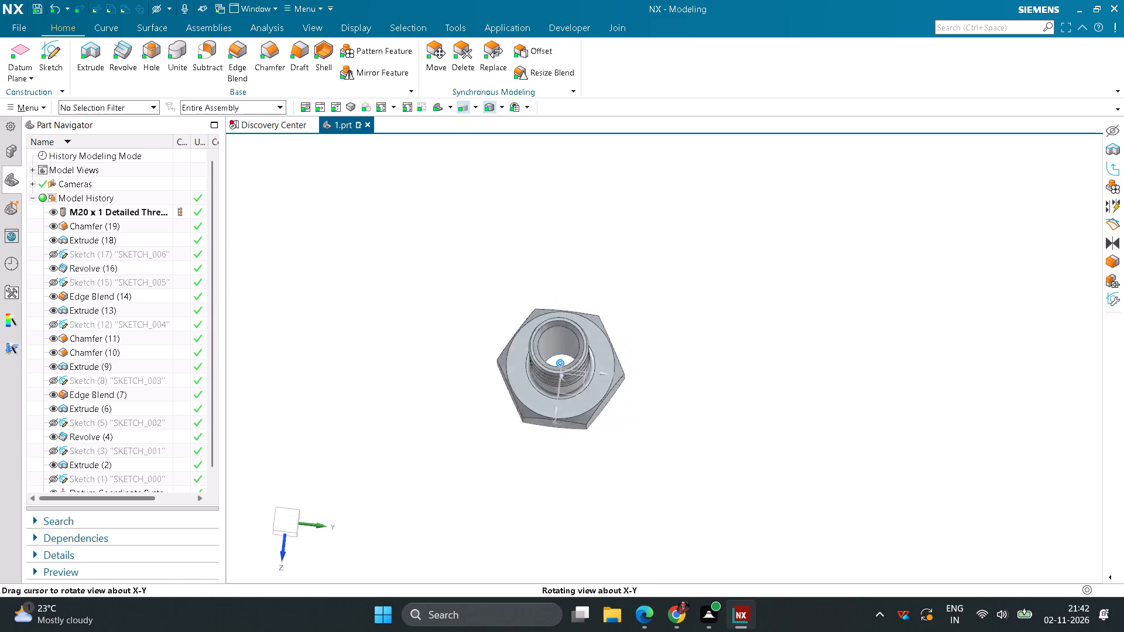
middle_drag(431, 367, 308, 404)
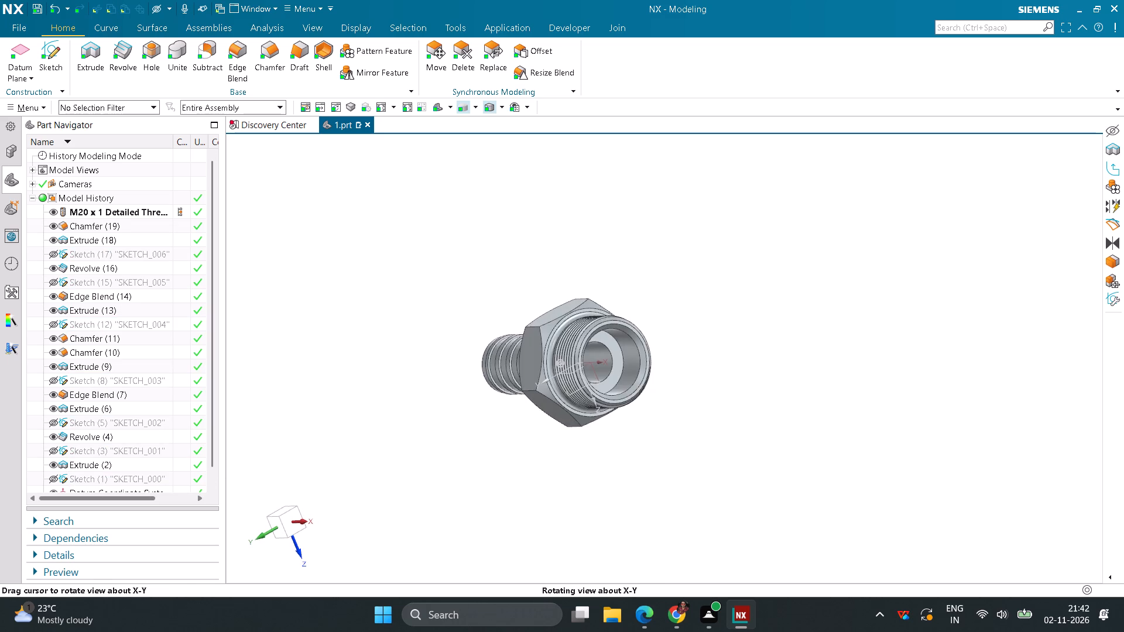
middle_drag(308, 404, 334, 403)
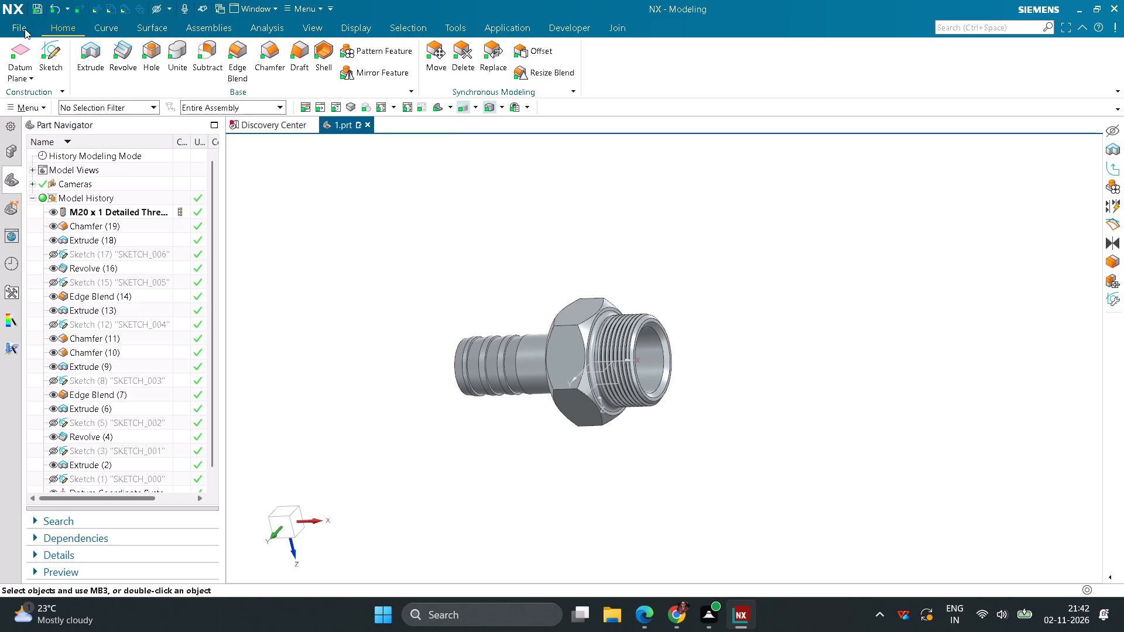
click(25, 29)
click(66, 105)
click(177, 60)
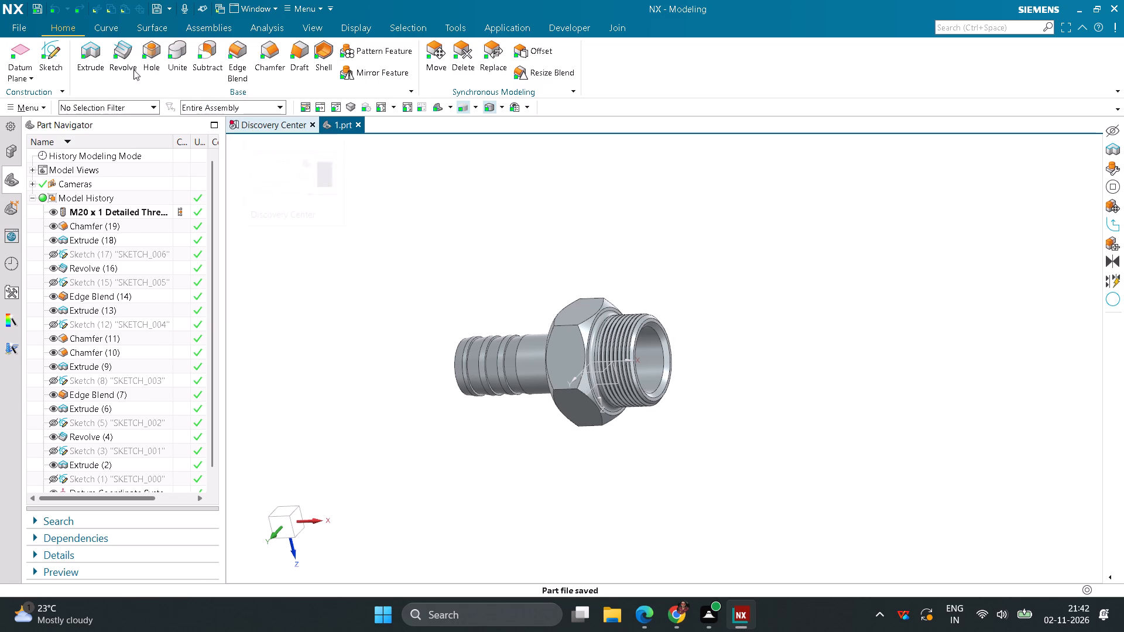
Use Save As to save the part as 1 in the internship folder, choosing the file type.
click(23, 25)
click(62, 112)
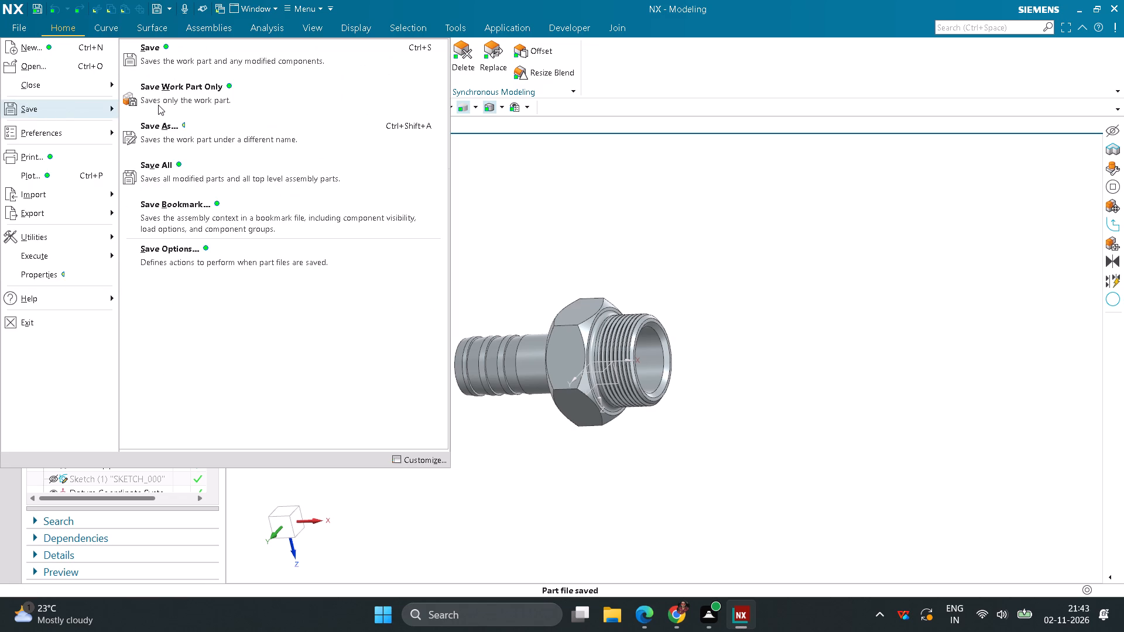
click(163, 126)
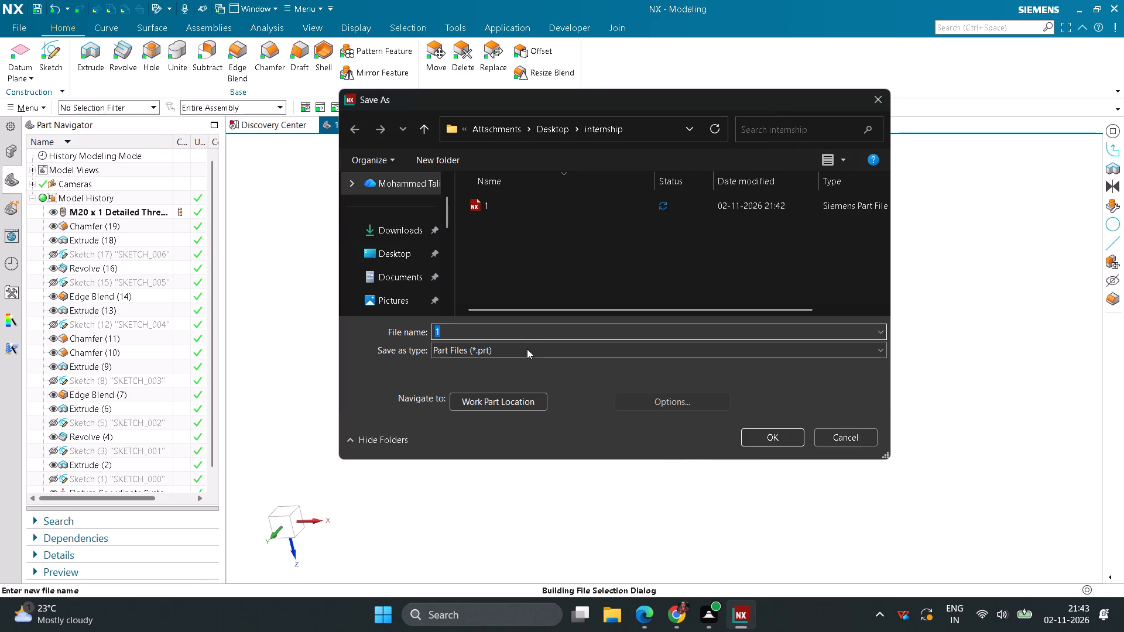
click(527, 349)
click(482, 378)
click(773, 435)
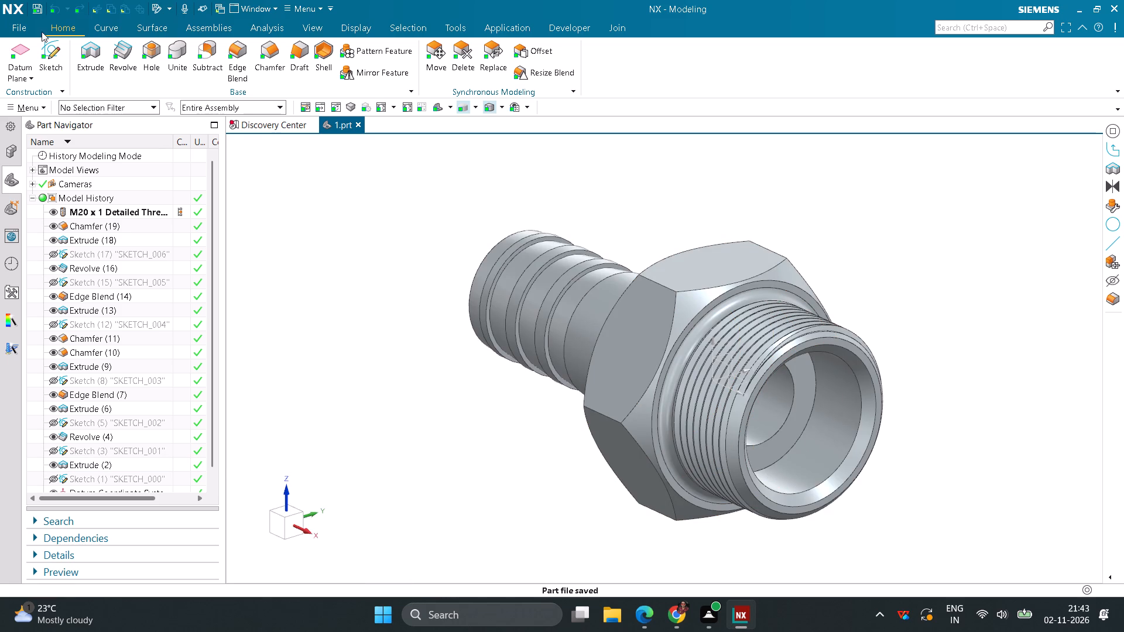
Start a new file from the Drawing templates in millimetres, referencing existing part 1.
click(18, 23)
click(24, 42)
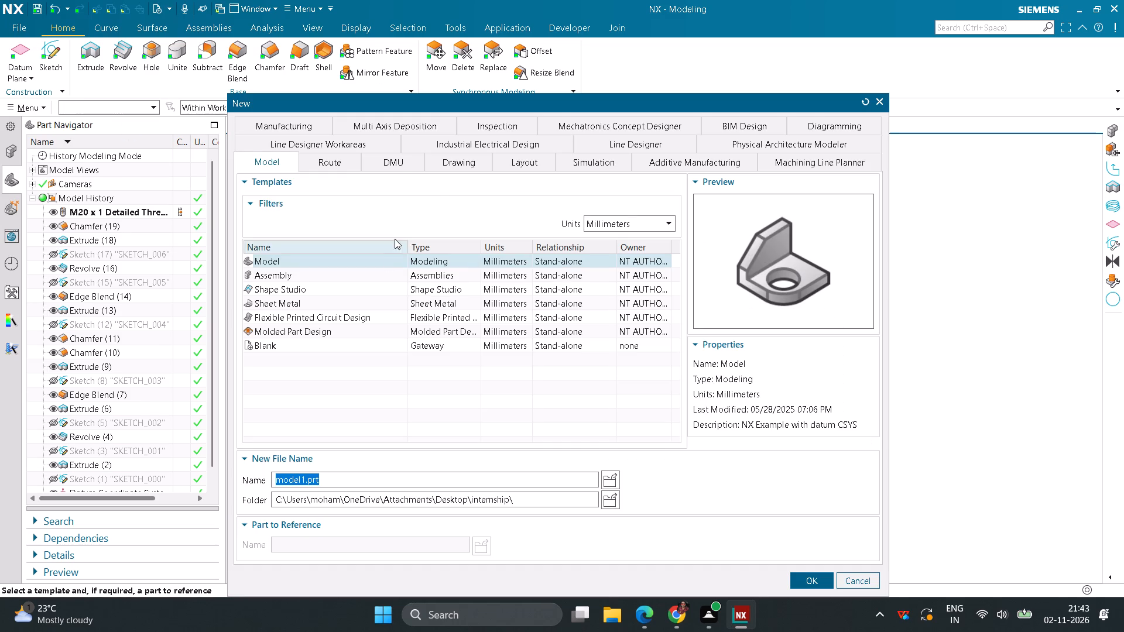
click(447, 167)
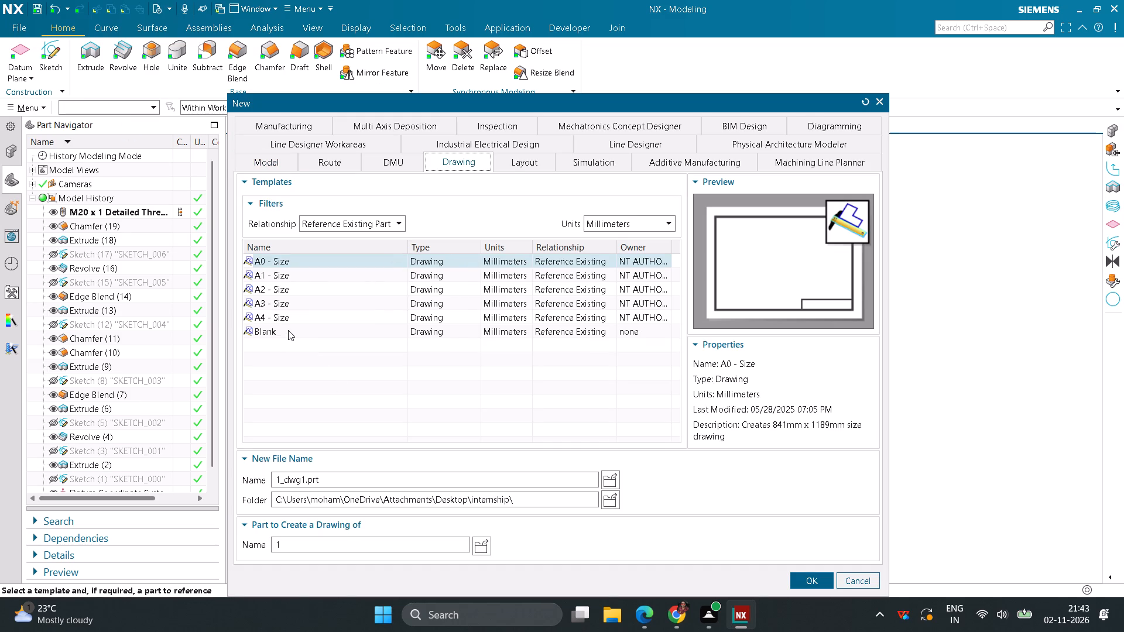
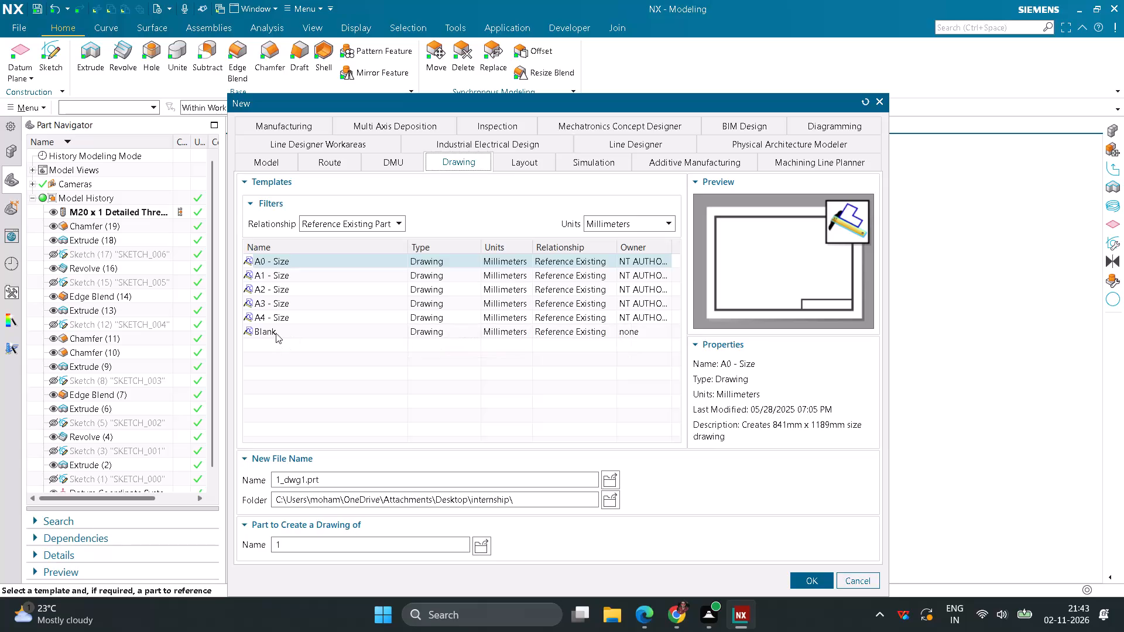
Choose the A4 - Size template and create drawing 1_dwg1 referencing part 1.
click(277, 312)
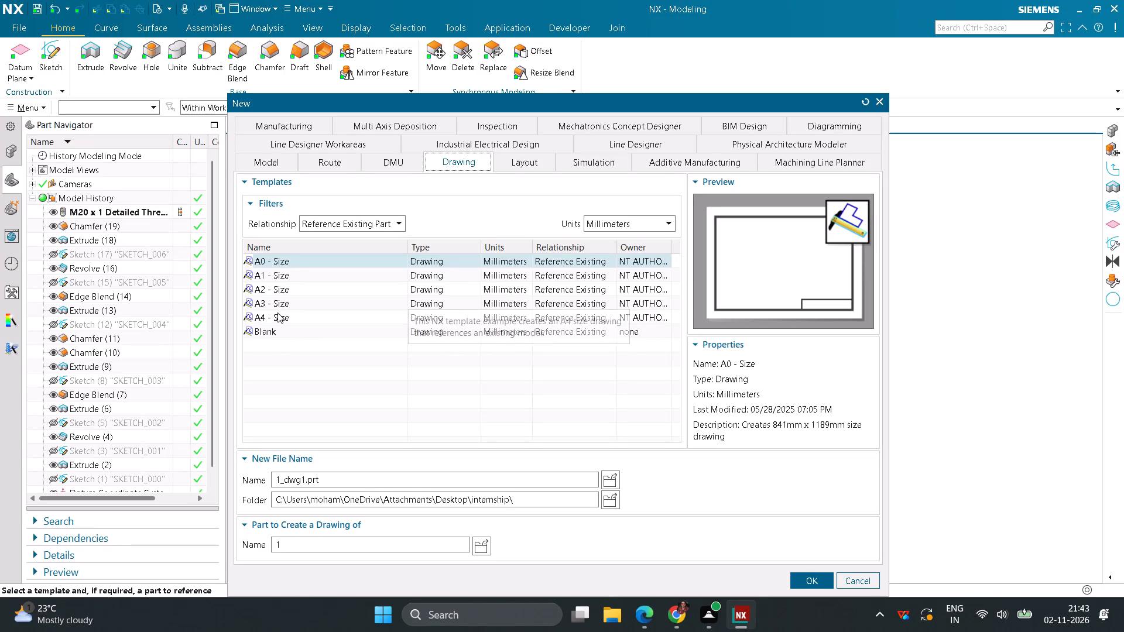
click(803, 580)
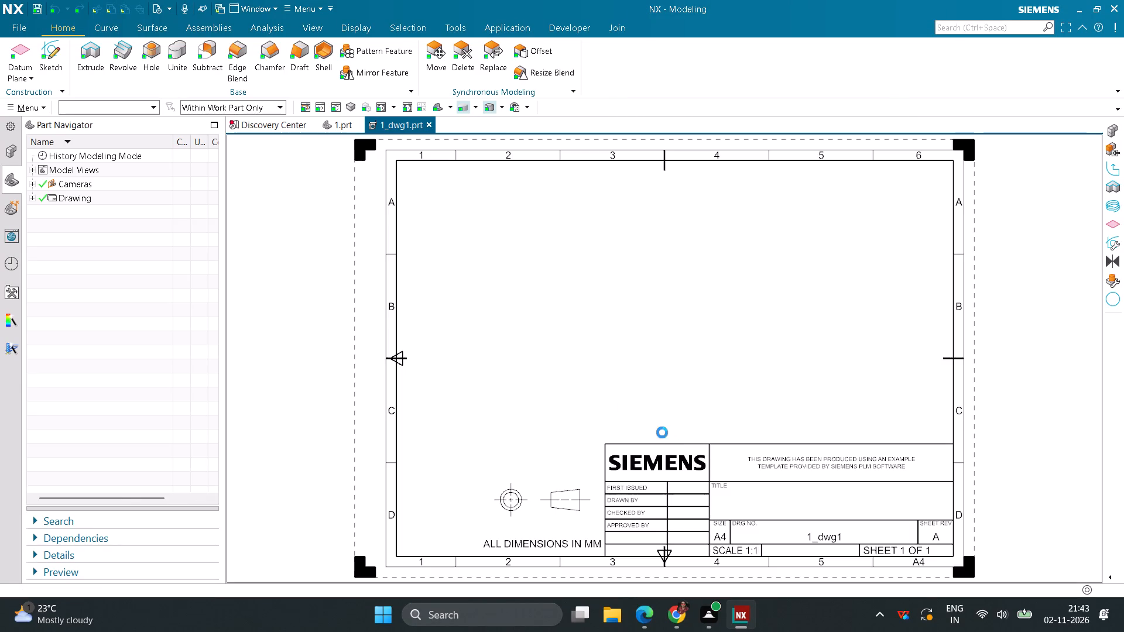
click(474, 224)
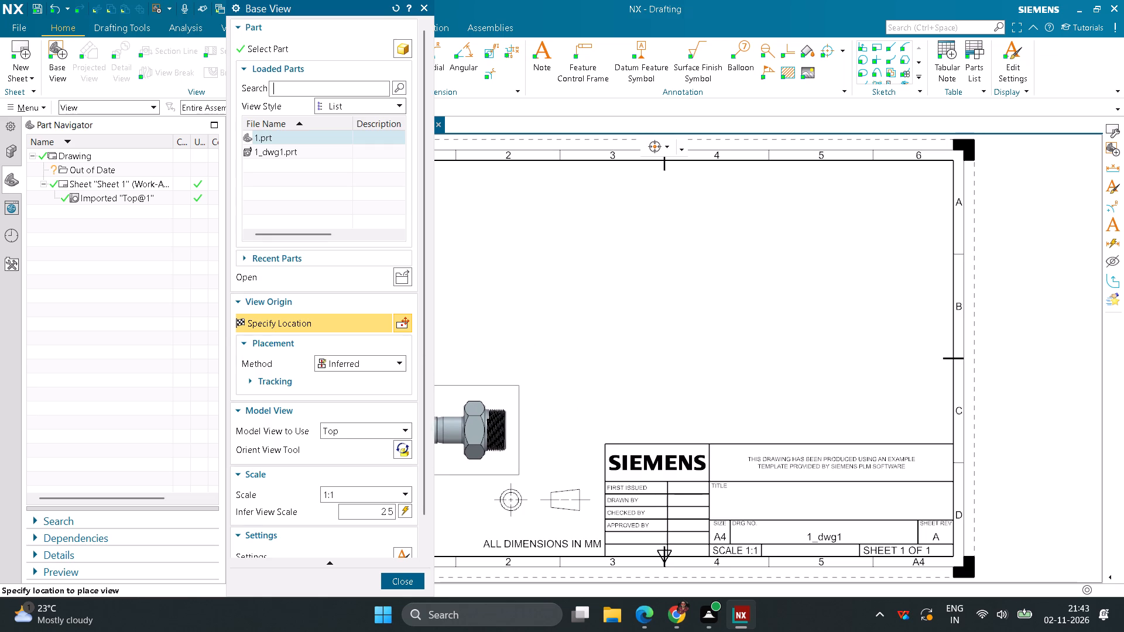
Place a Front base view of part 1 at 1:1 scale in the sheet's lower half, above the projection symbol.
click(406, 427)
click(341, 465)
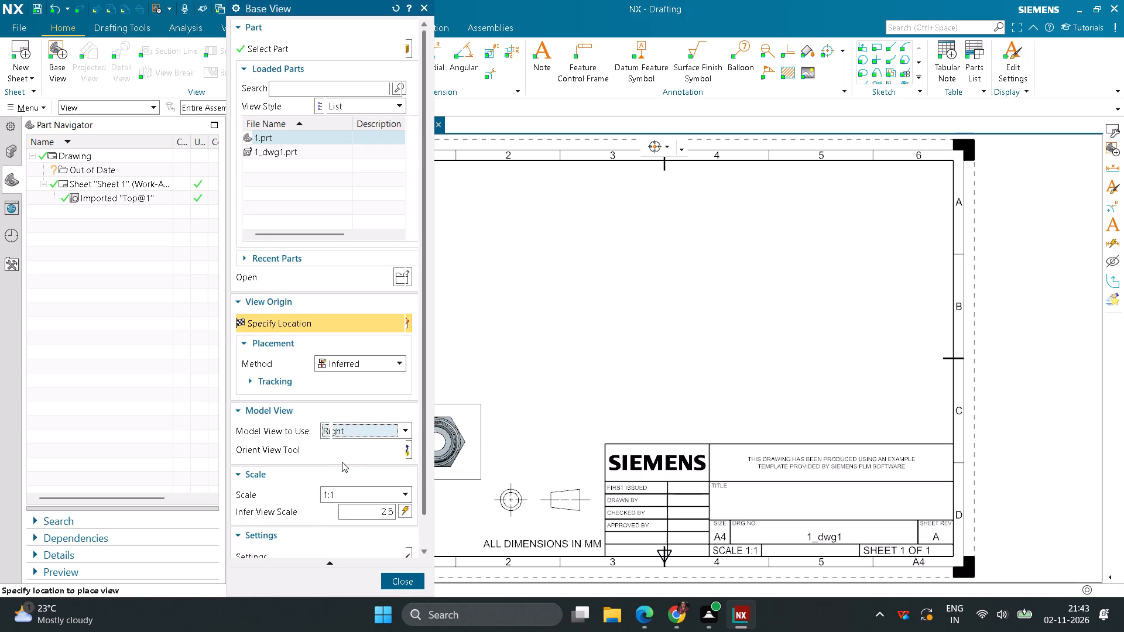
click(419, 431)
click(378, 460)
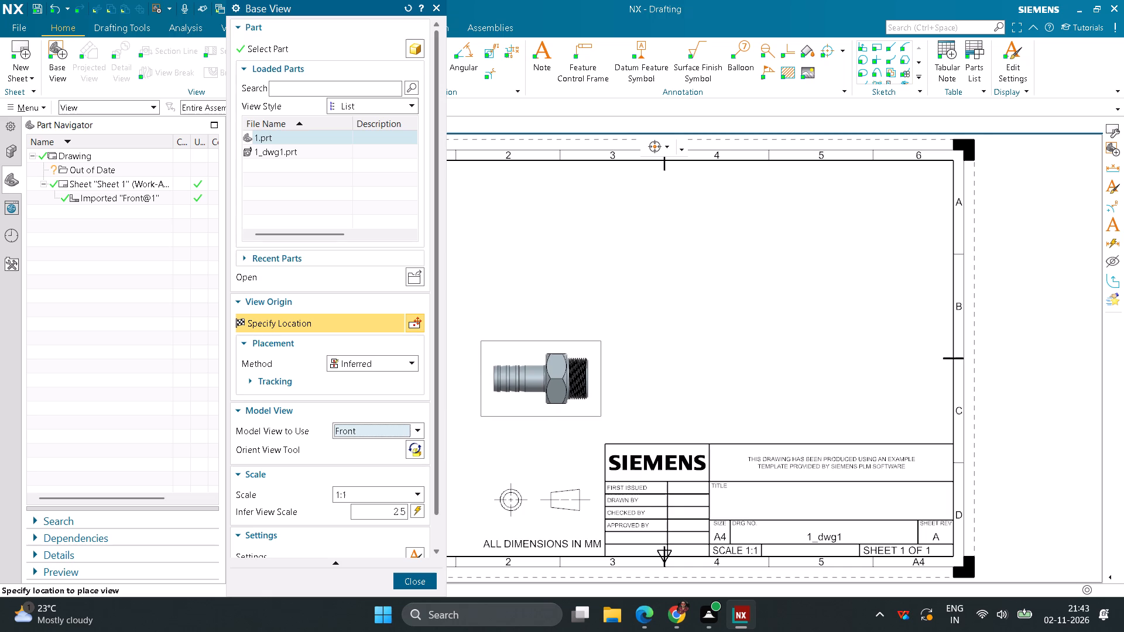
click(541, 379)
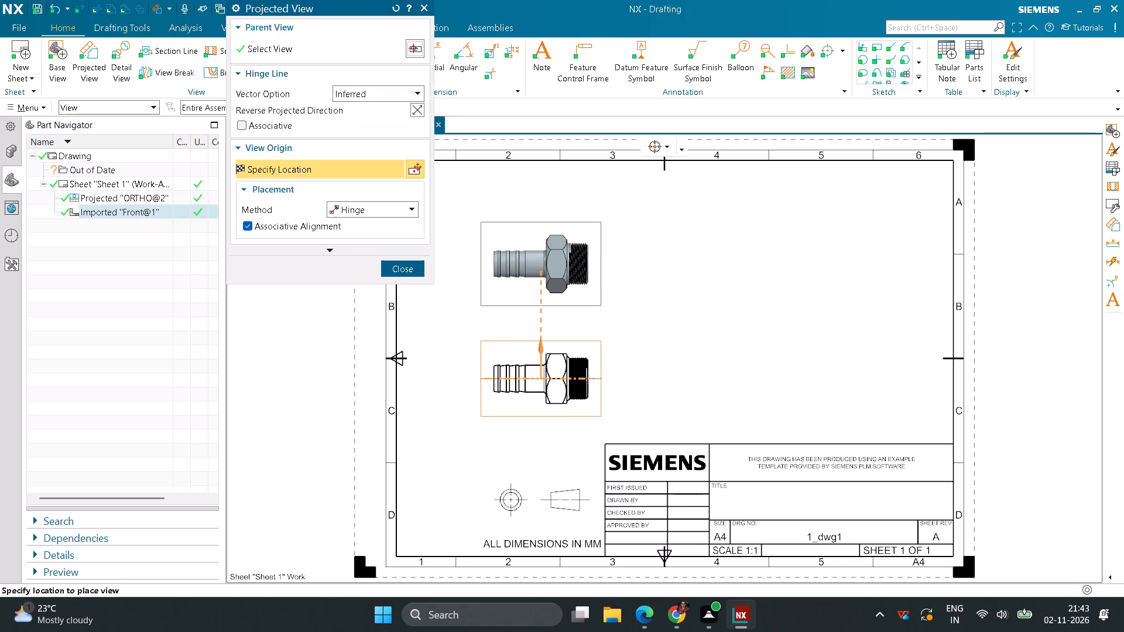
Project two views from the front view, one directly above it and an end view to its right.
click(532, 261)
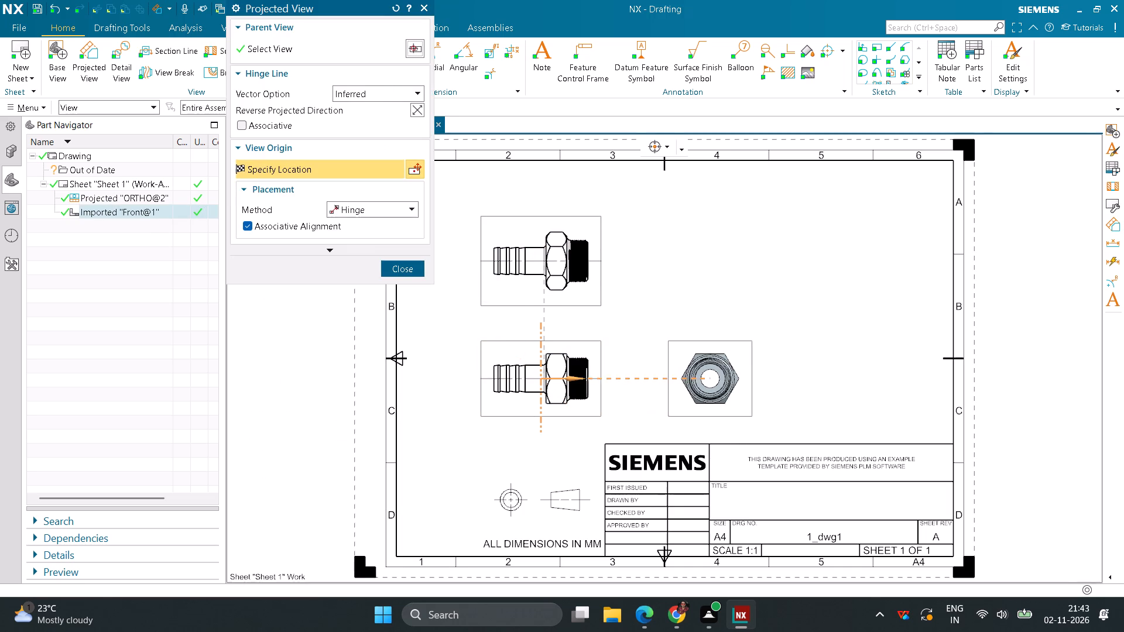
click(750, 358)
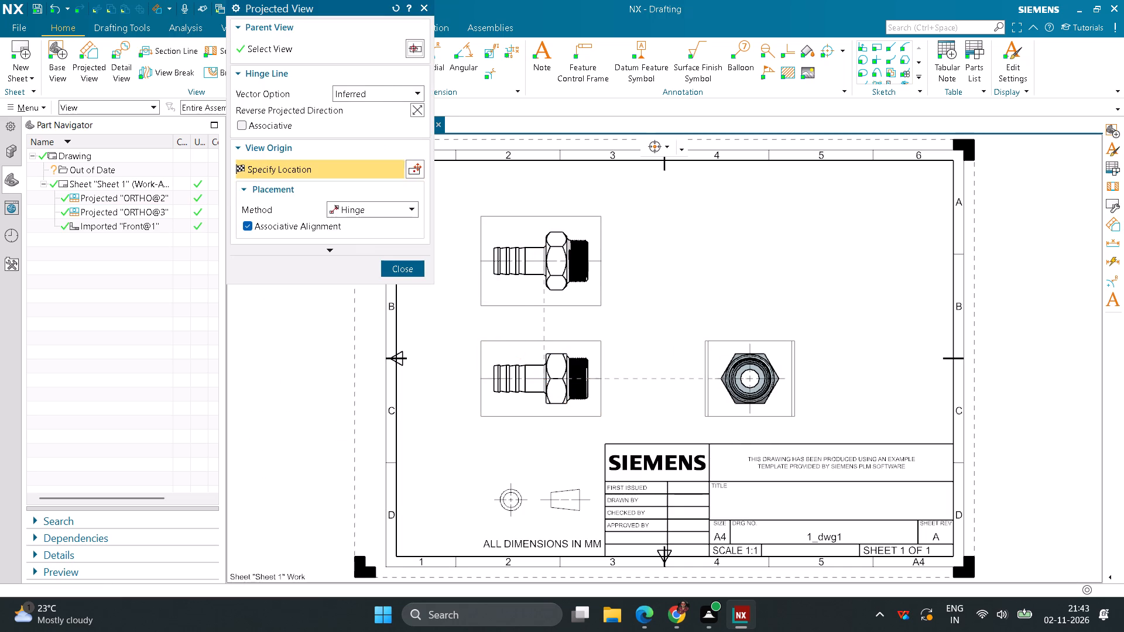
click(409, 273)
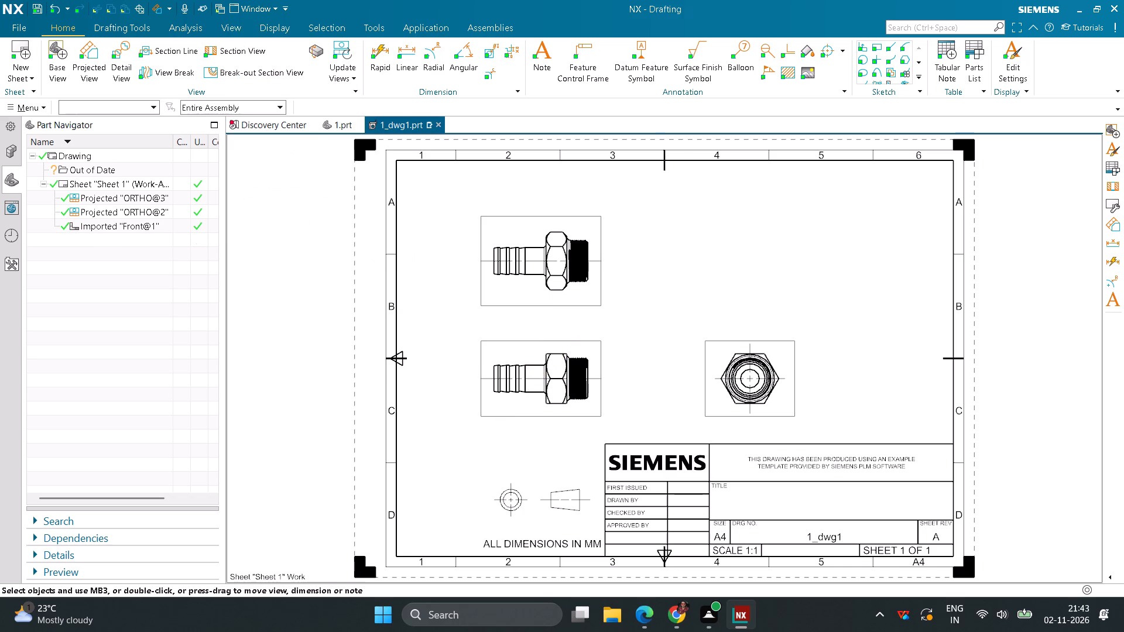
Place an Isometric base view above the end view, reoriented so the fitting slants with its threaded end pointing up.
click(54, 53)
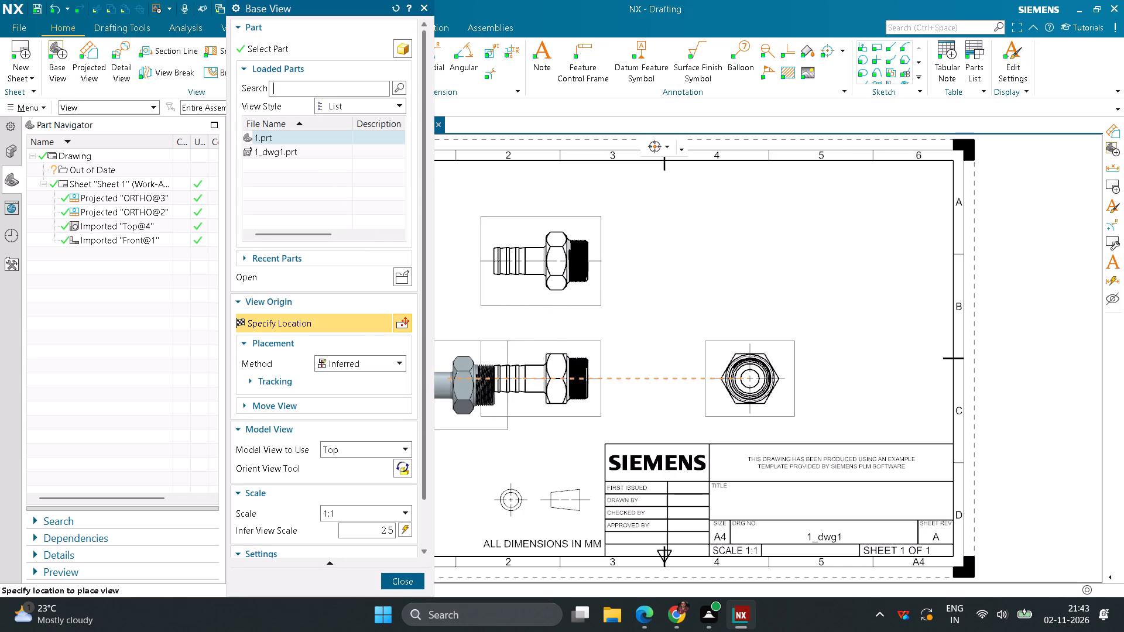
click(400, 448)
scroll(368, 538, down, 3)
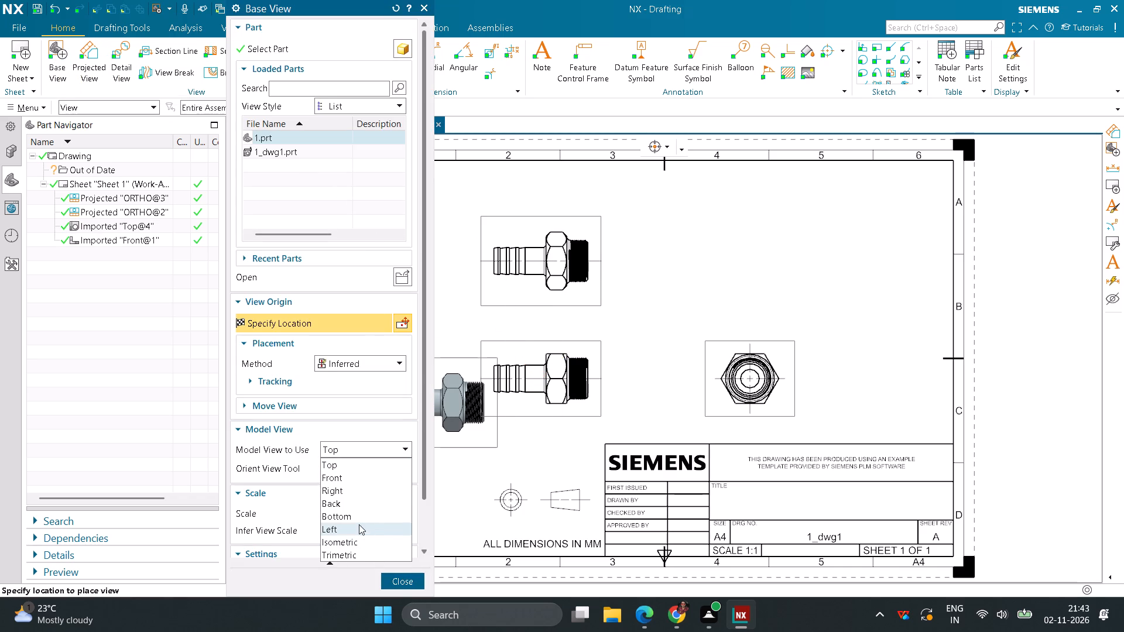
click(347, 544)
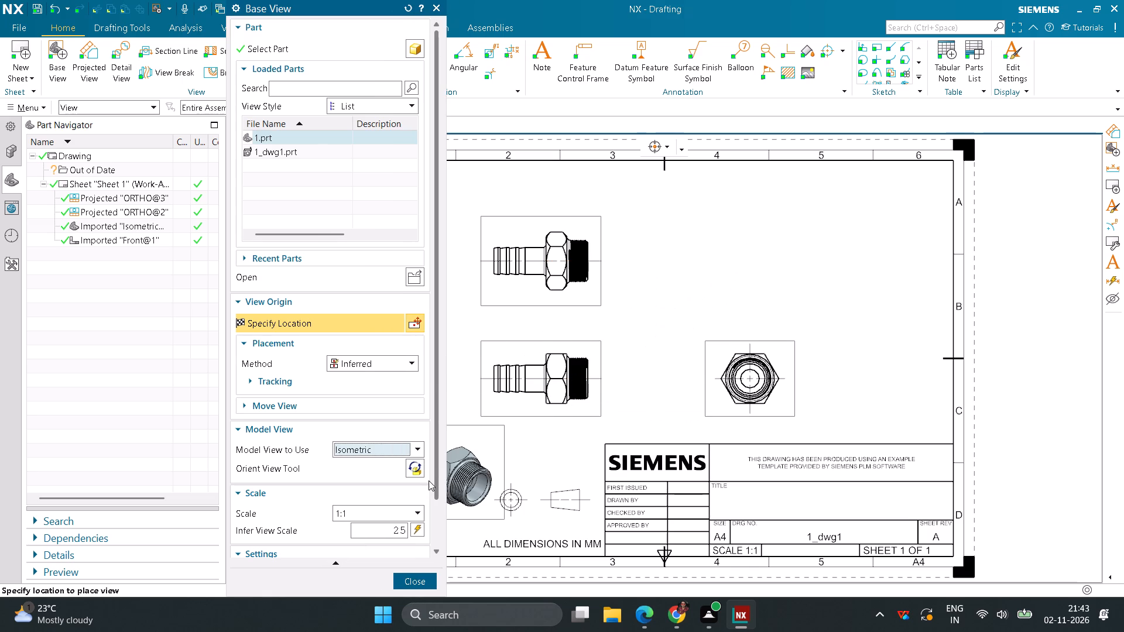
click(417, 465)
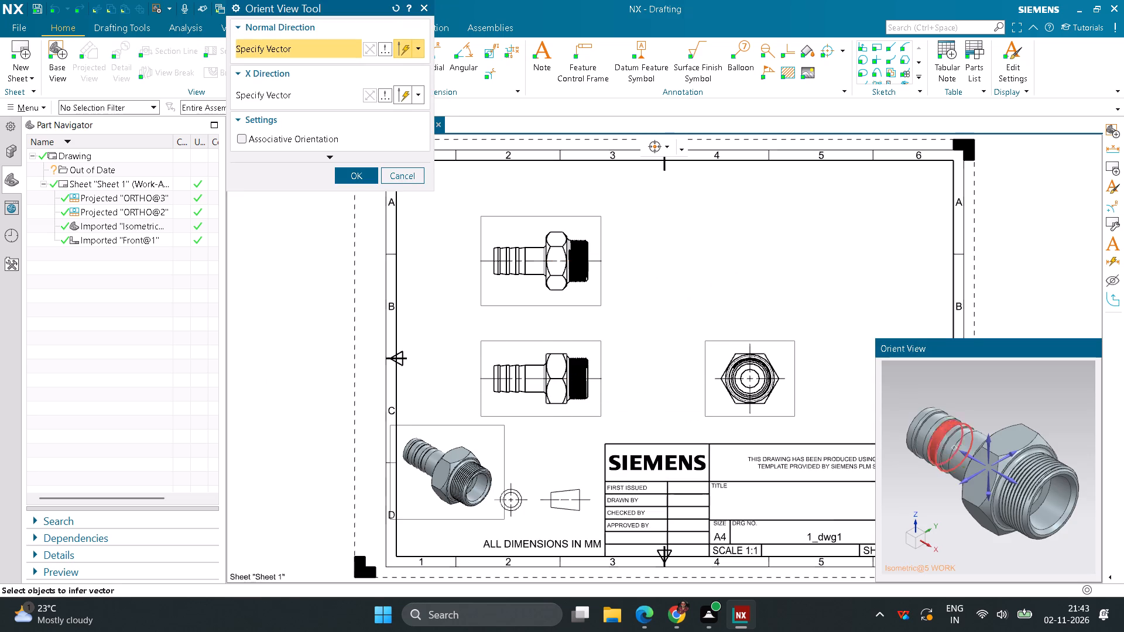
middle_drag(1008, 524, 1043, 494)
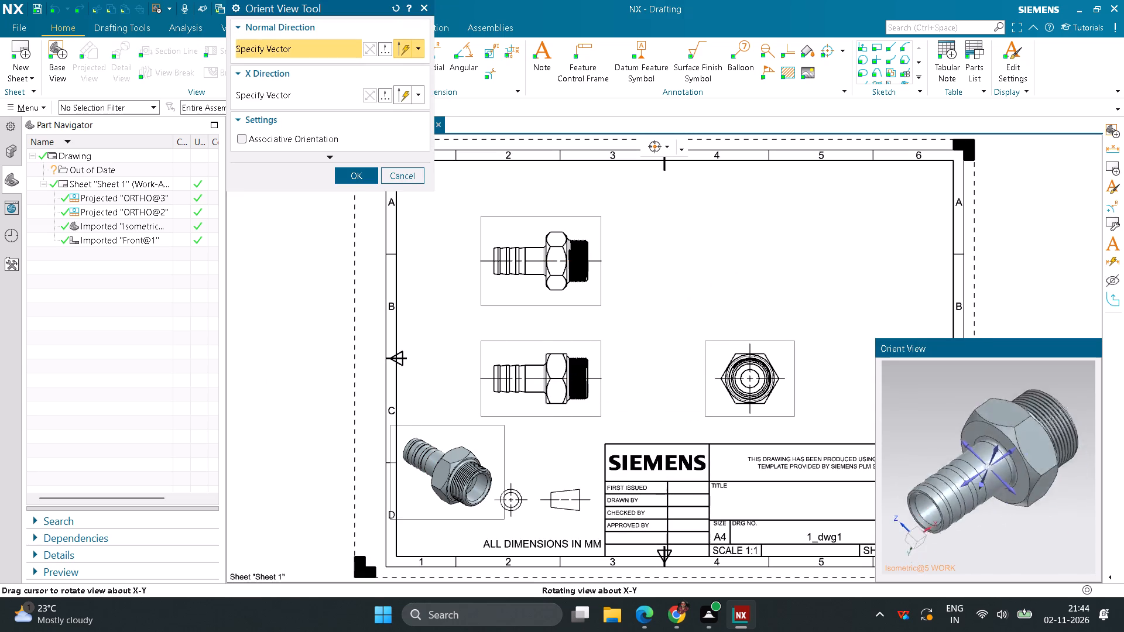
middle_drag(1043, 494, 1039, 501)
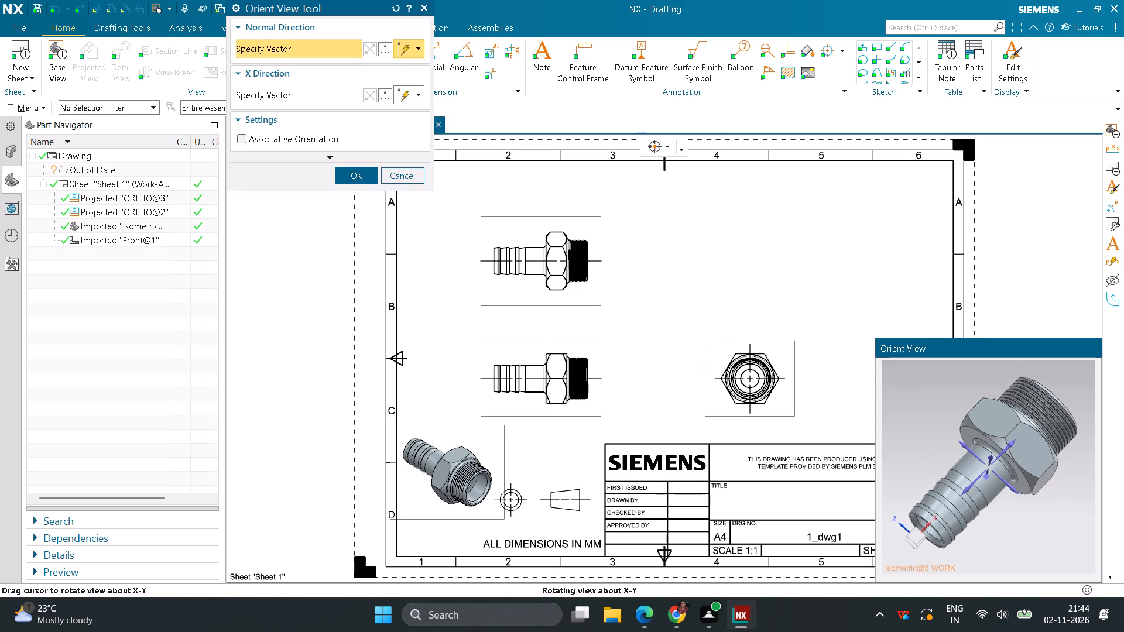
middle_drag(1039, 501, 1031, 502)
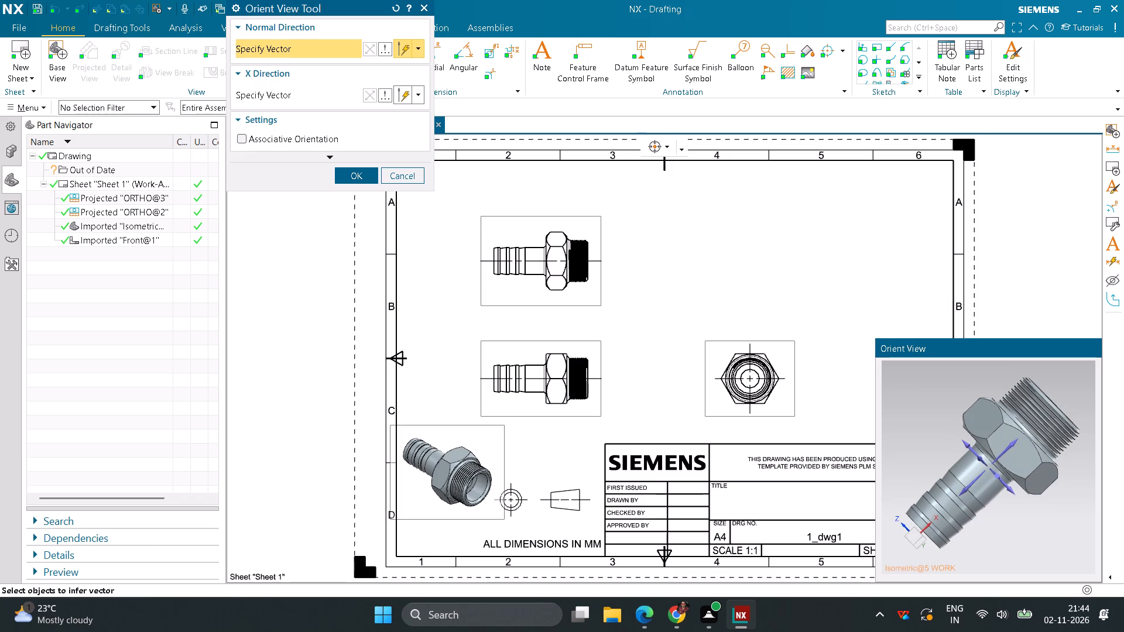
click(351, 182)
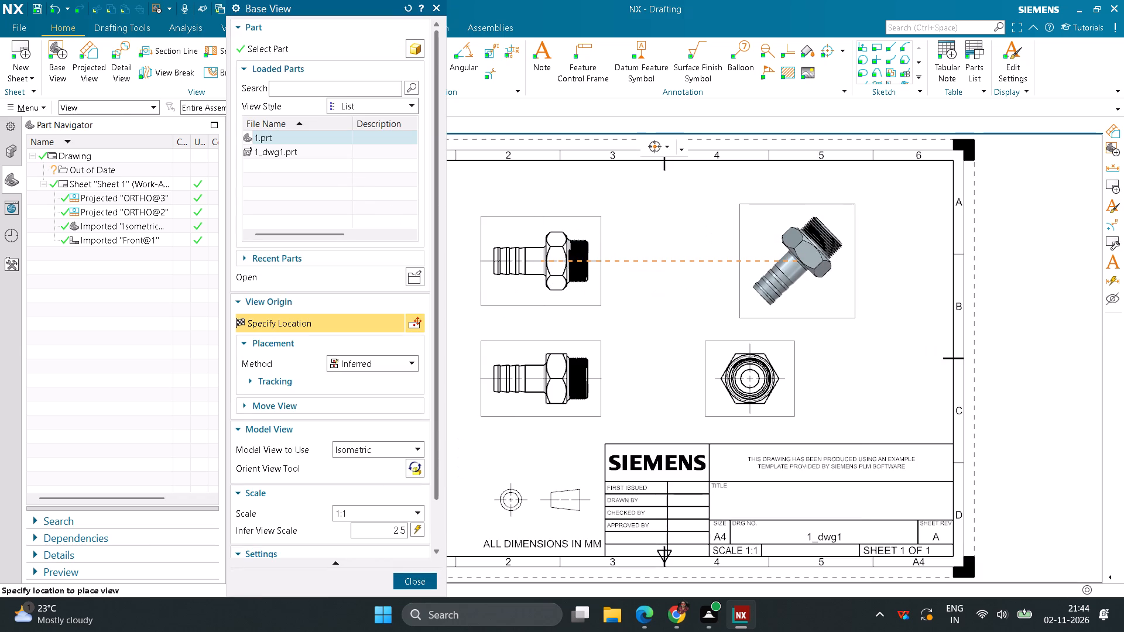
click(798, 262)
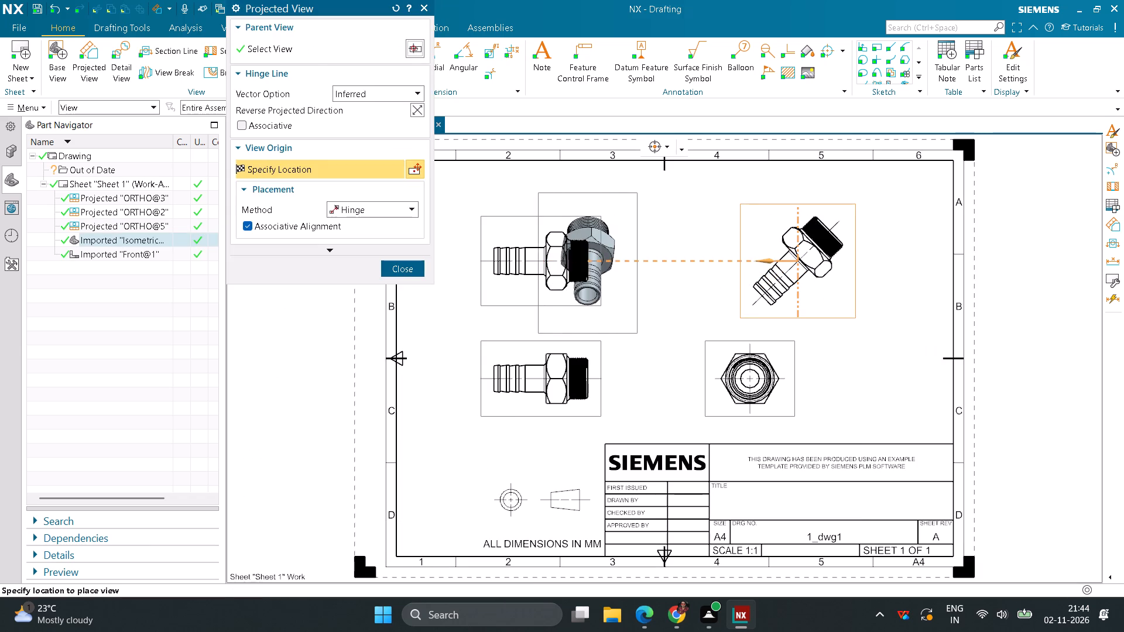
middle_click(640, 274)
Set the isometric view's shading rendering style to Fully Shaded.
right_click(739, 262)
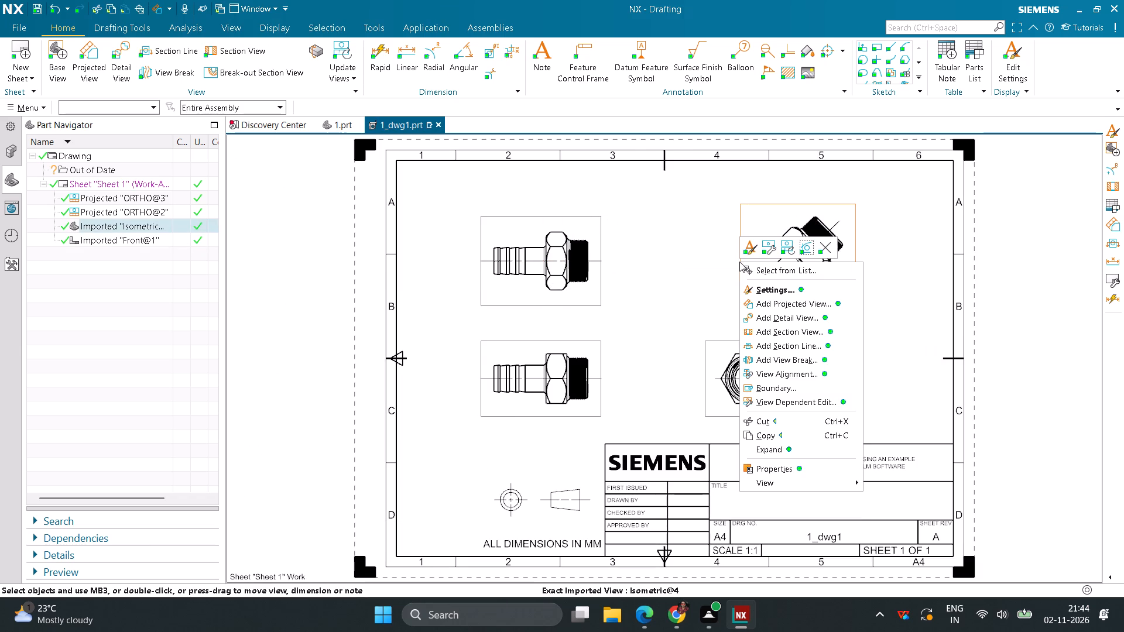
click(768, 291)
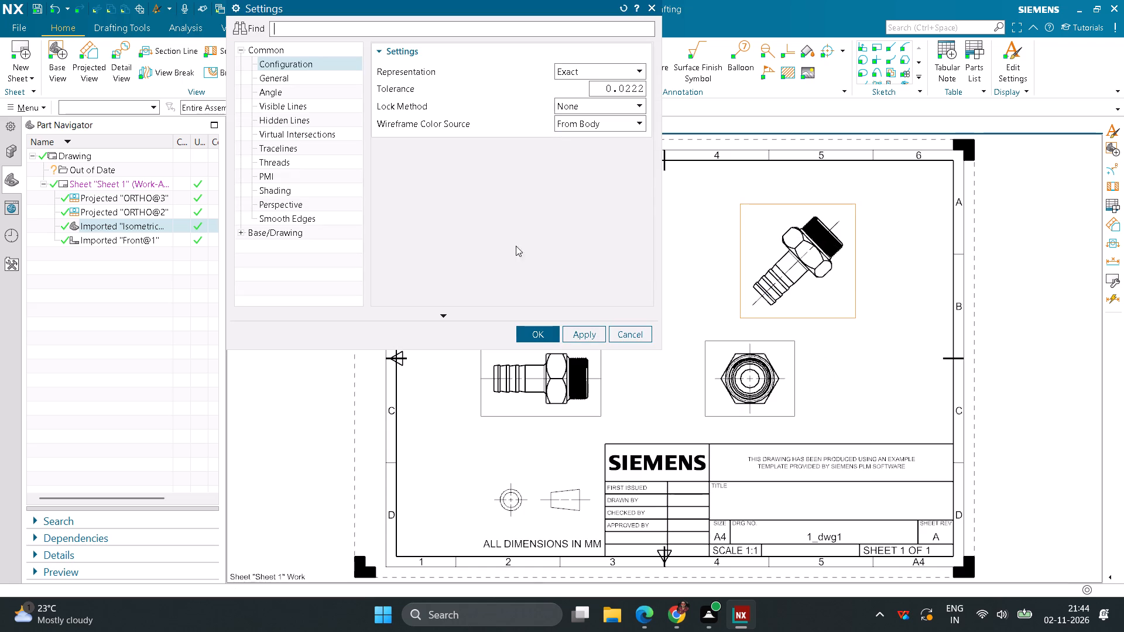
click(290, 191)
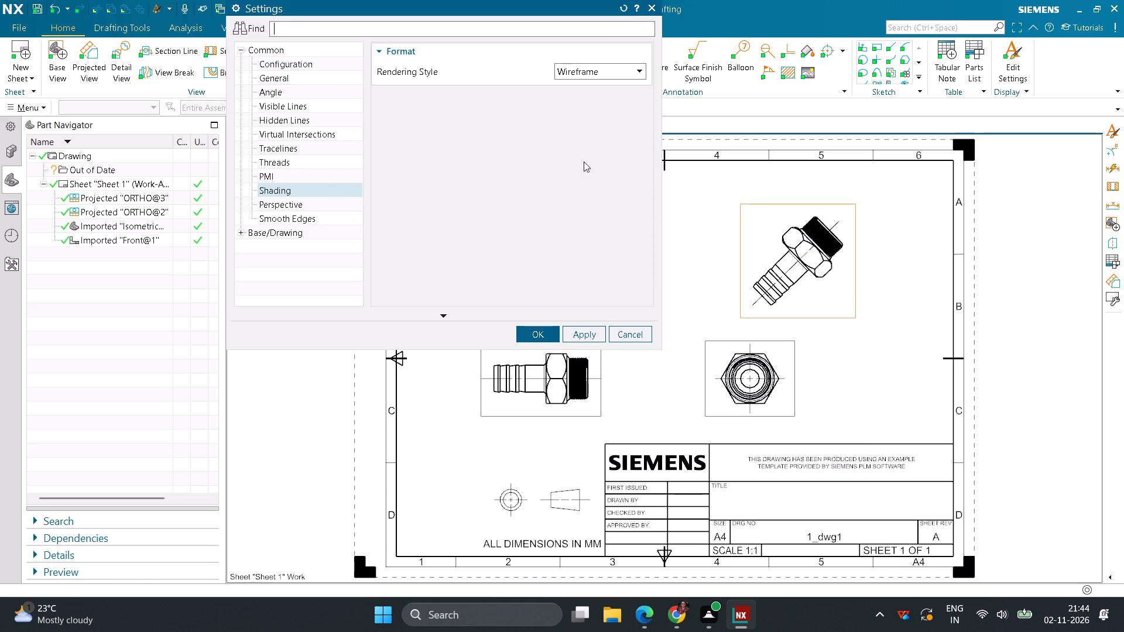
click(631, 73)
click(569, 88)
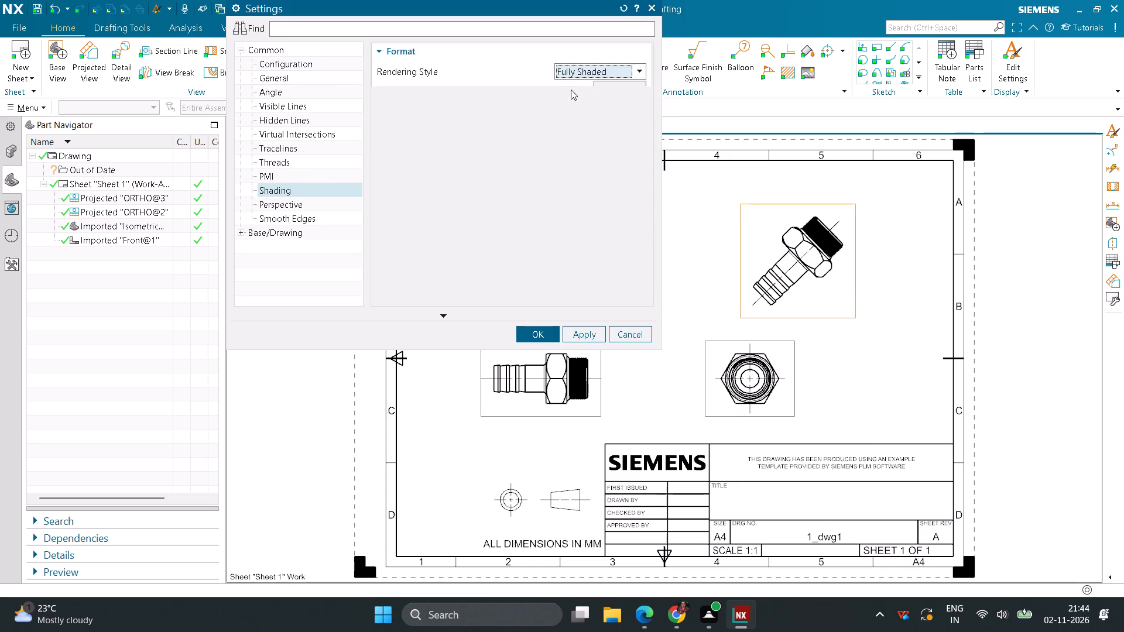
click(584, 334)
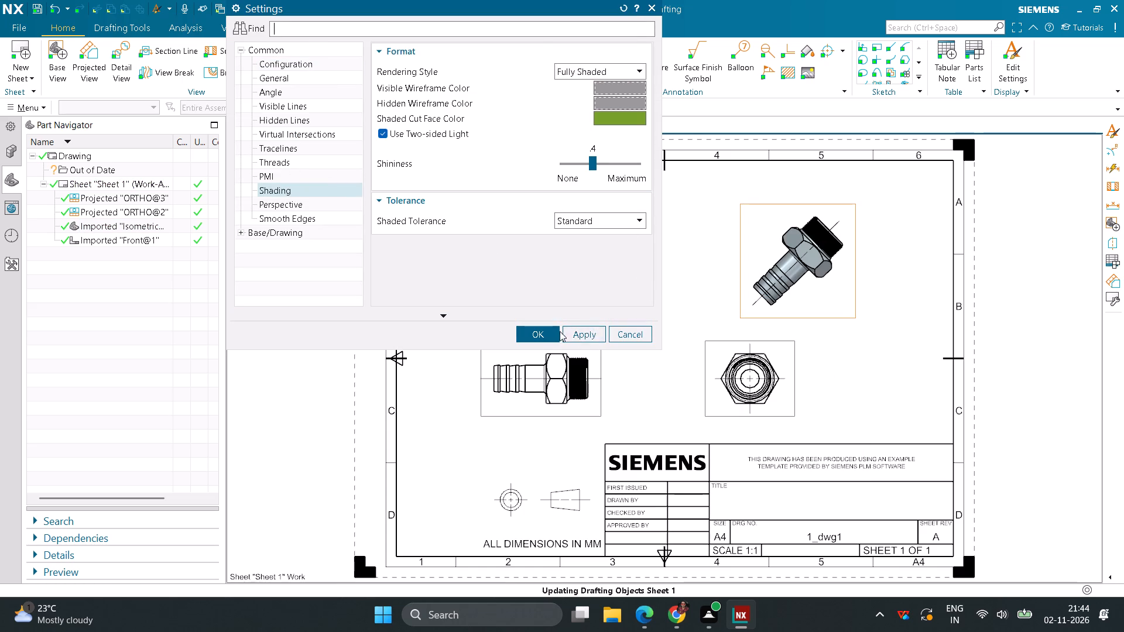
click(553, 333)
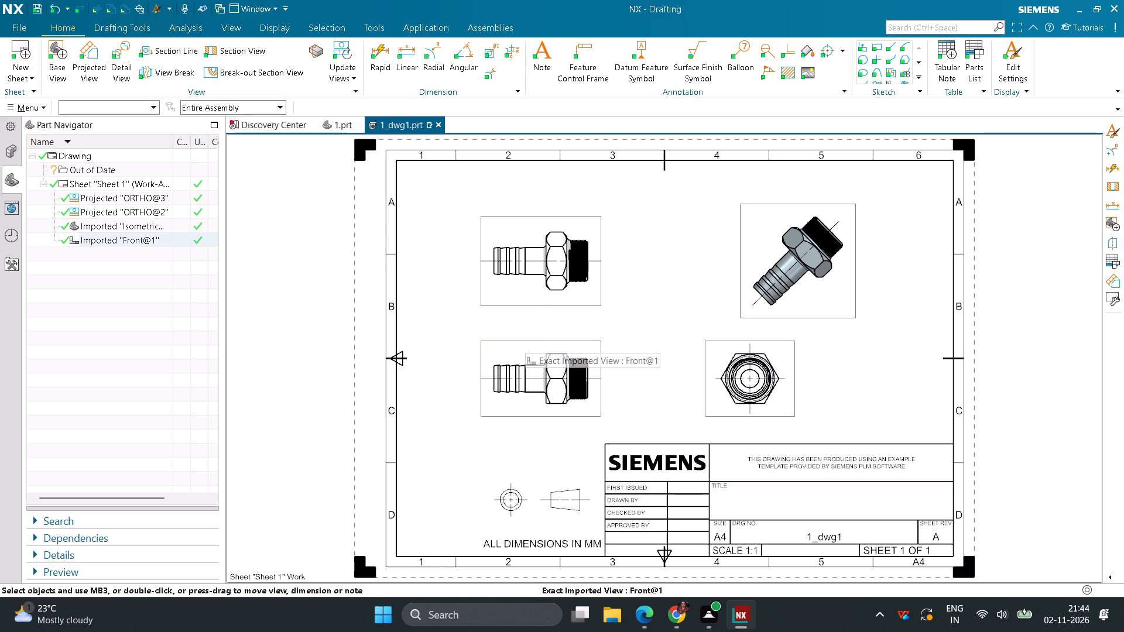
Set the front view's hidden lines to a dashed line font.
scroll(585, 365, up, 5)
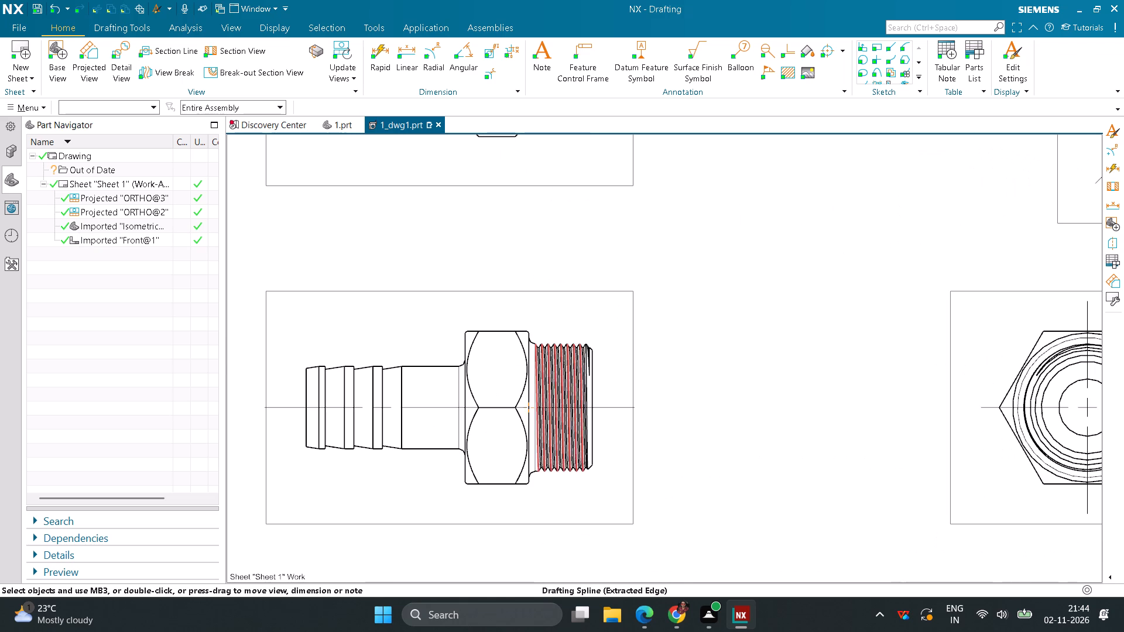
scroll(598, 348, up, 3)
scroll(596, 348, down, 4)
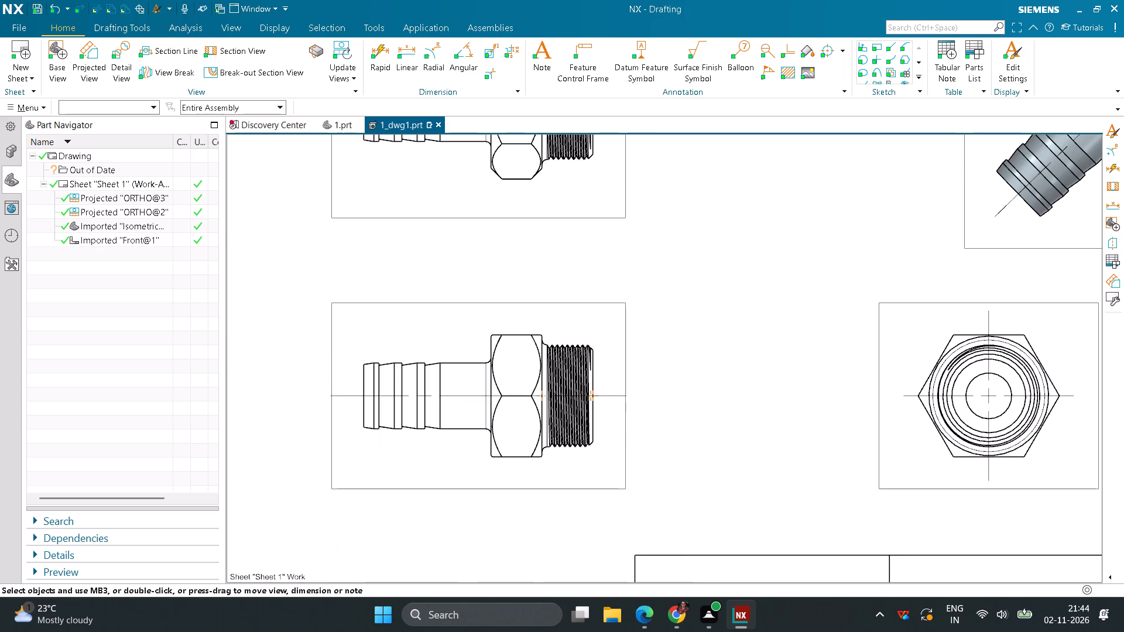
right_click(581, 304)
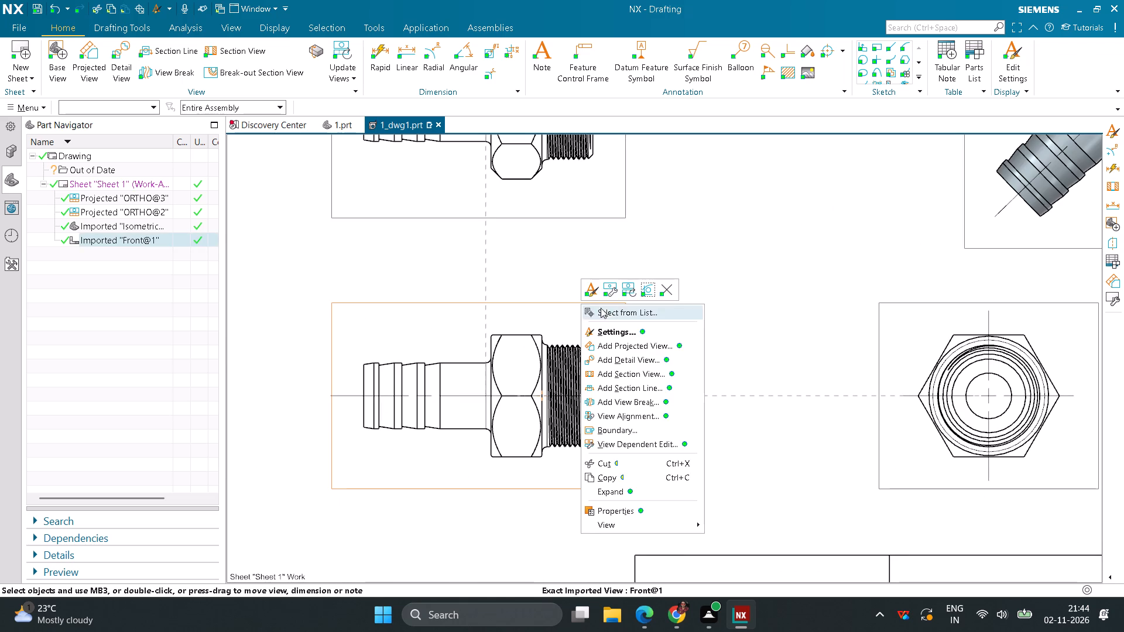
click(615, 328)
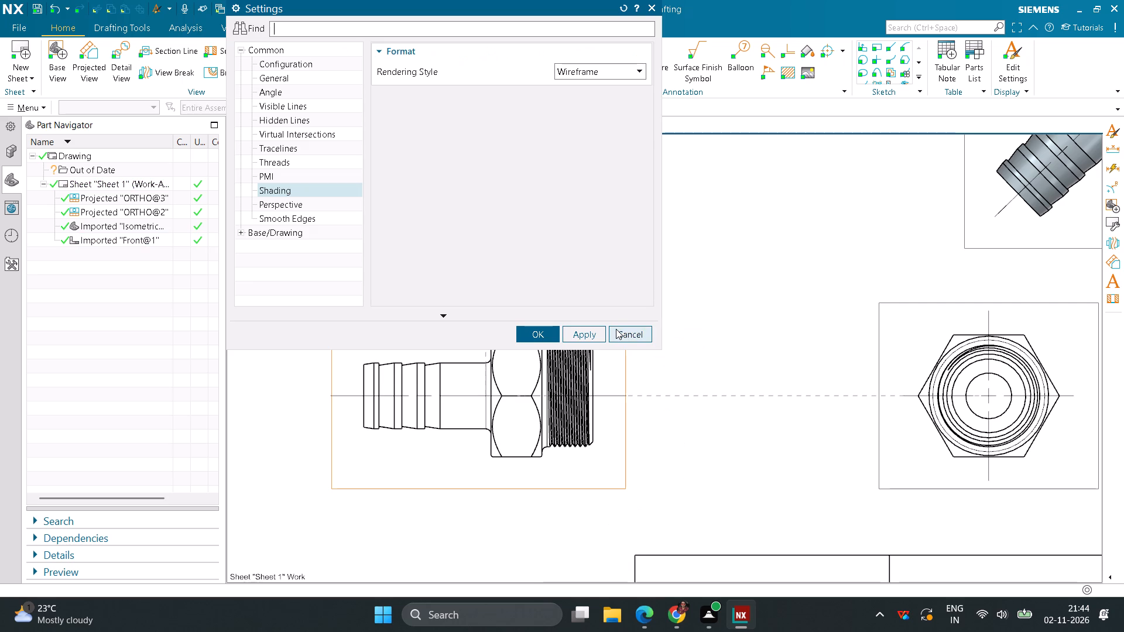
click(292, 124)
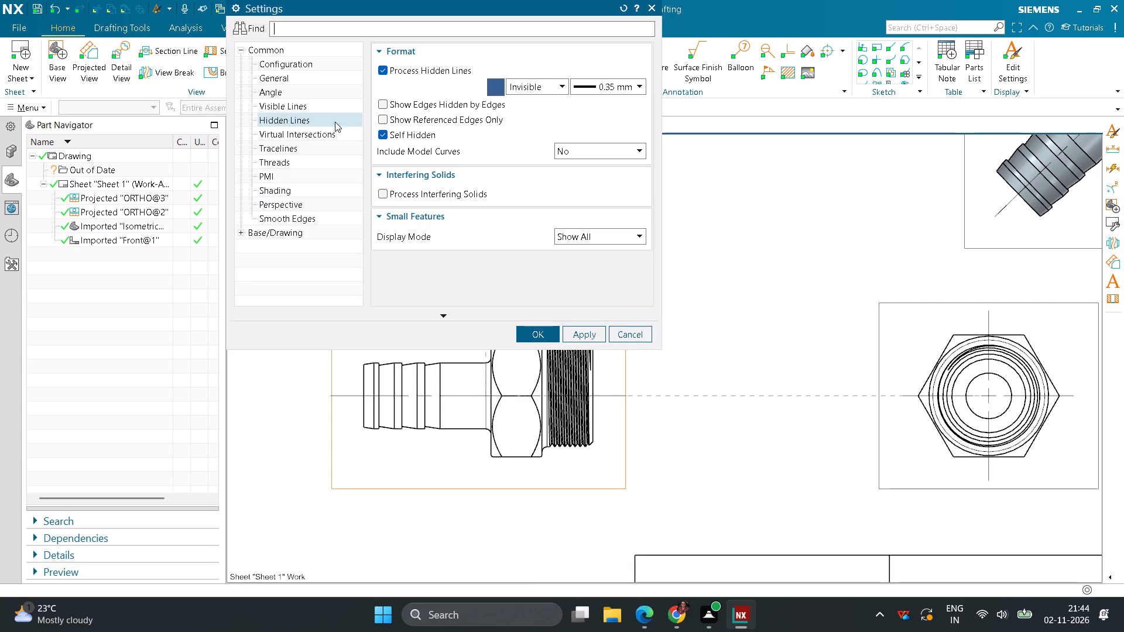
click(565, 85)
click(539, 128)
click(584, 328)
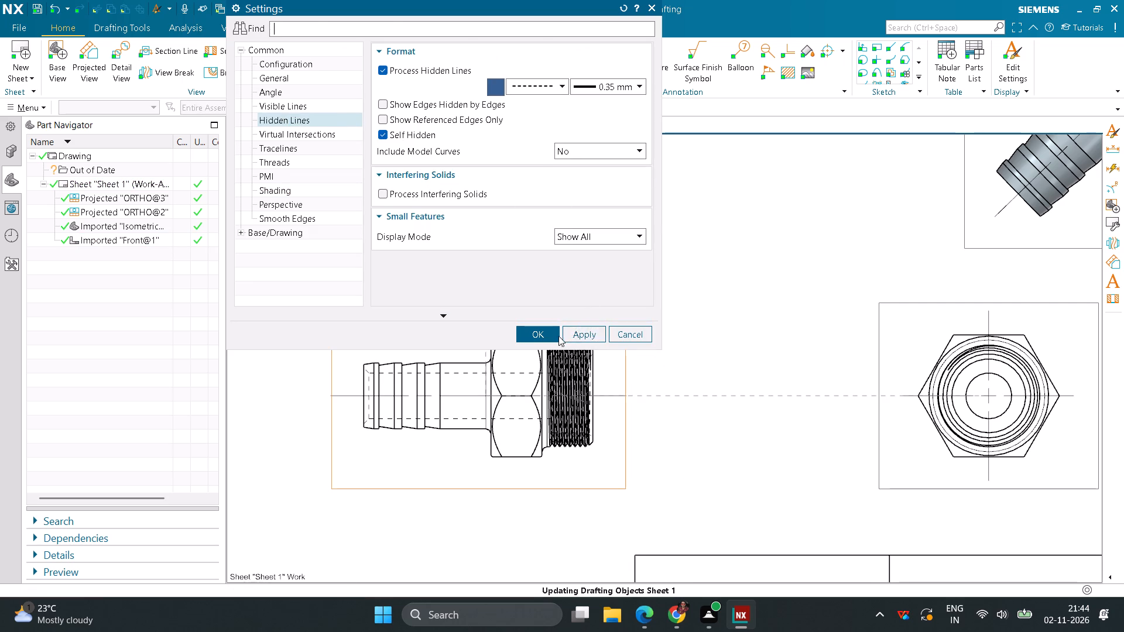
click(557, 336)
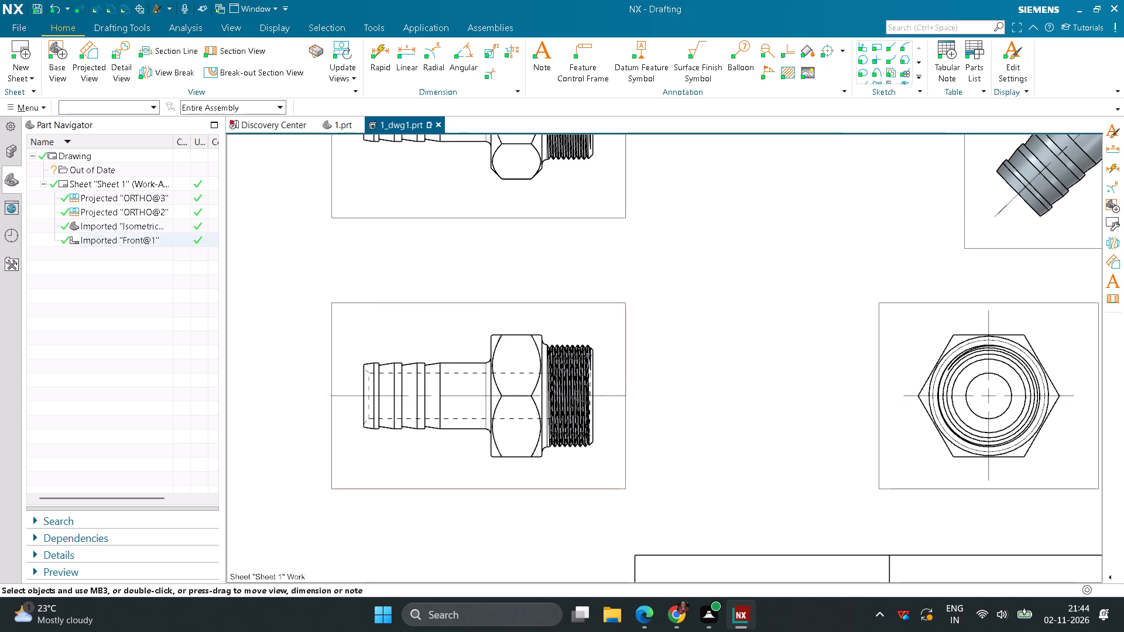
Set the hidden lines of the projected view above the front view to a dashed line font.
scroll(547, 282, down, 3)
scroll(563, 162, up, 2)
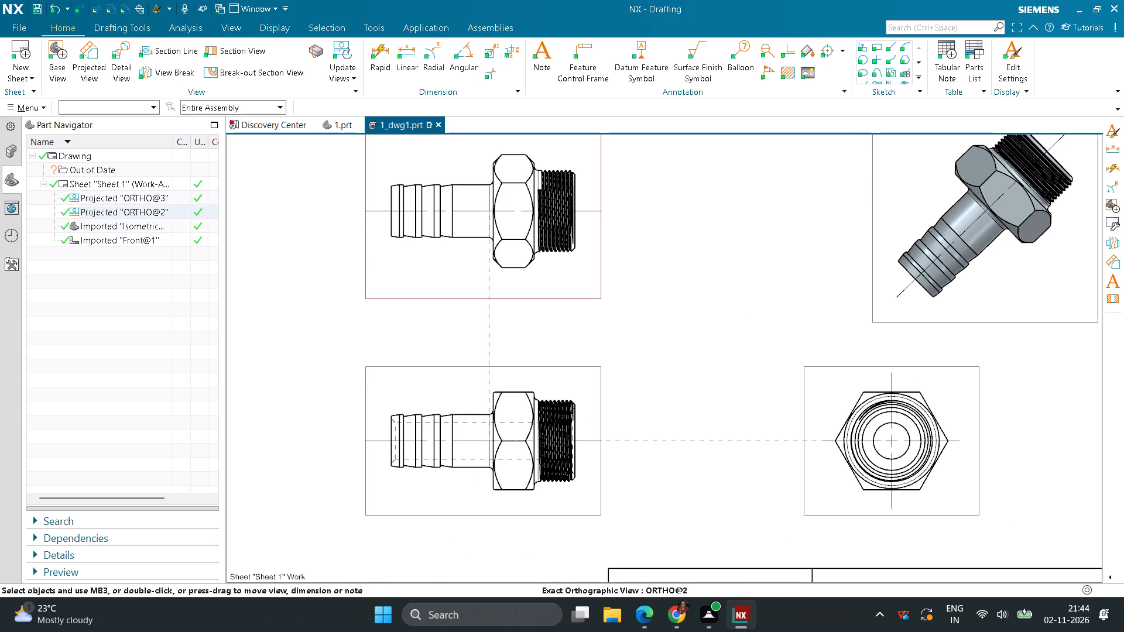
right_click(601, 169)
click(631, 201)
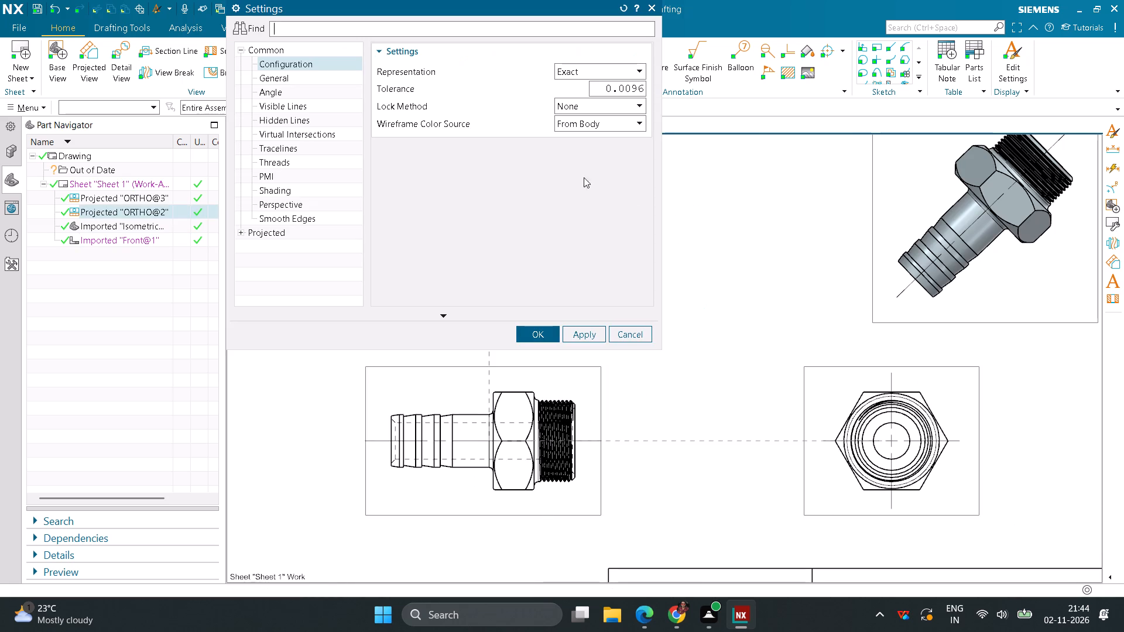
click(281, 122)
click(561, 92)
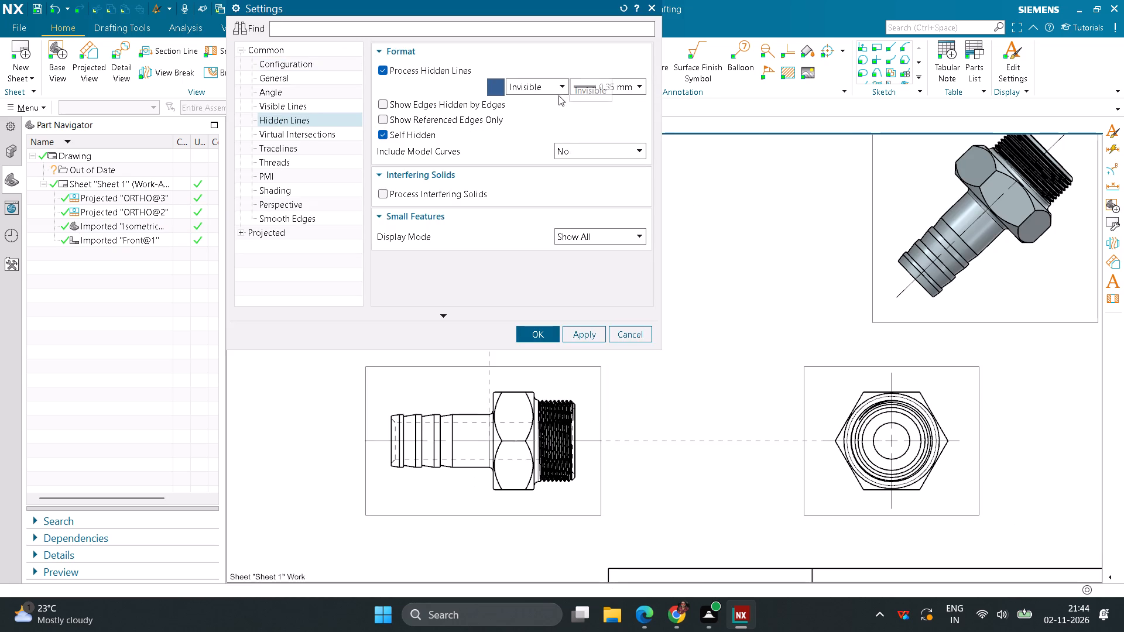
click(542, 128)
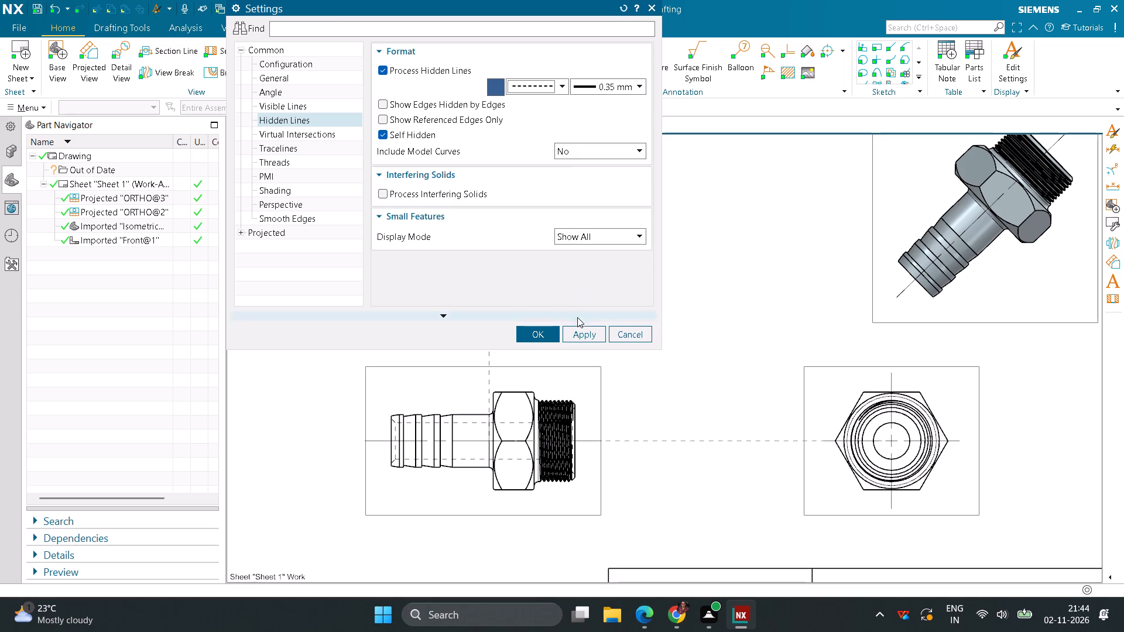
click(577, 329)
click(549, 329)
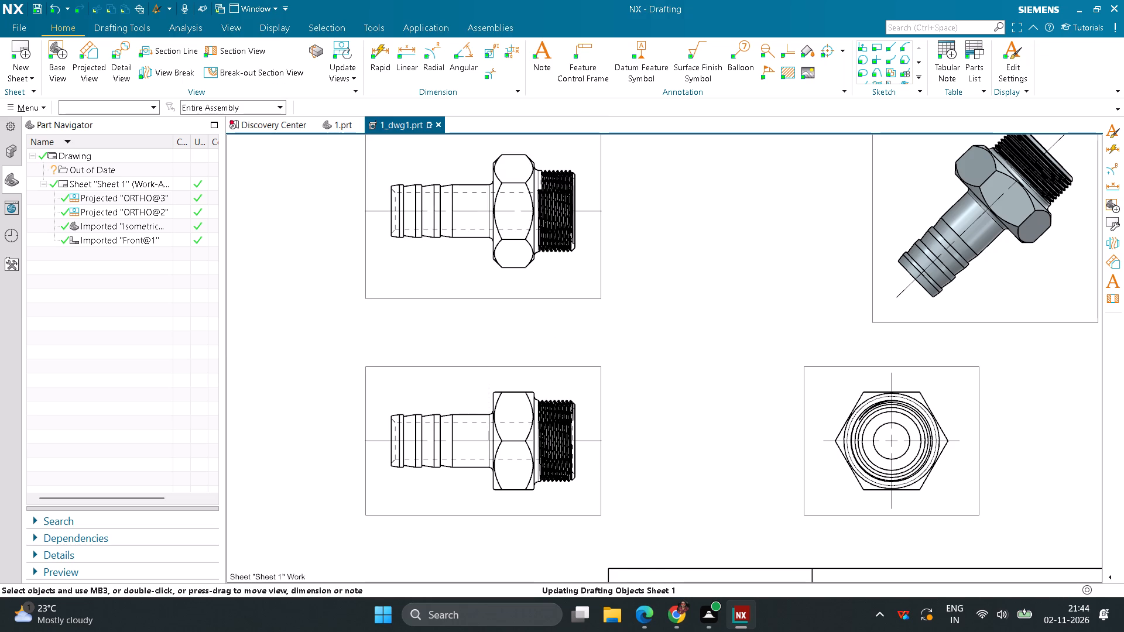
Add an Inferred linear dimension across the hexagon's flats in the end view, from its left vertex to its upper-right vertex.
click(419, 56)
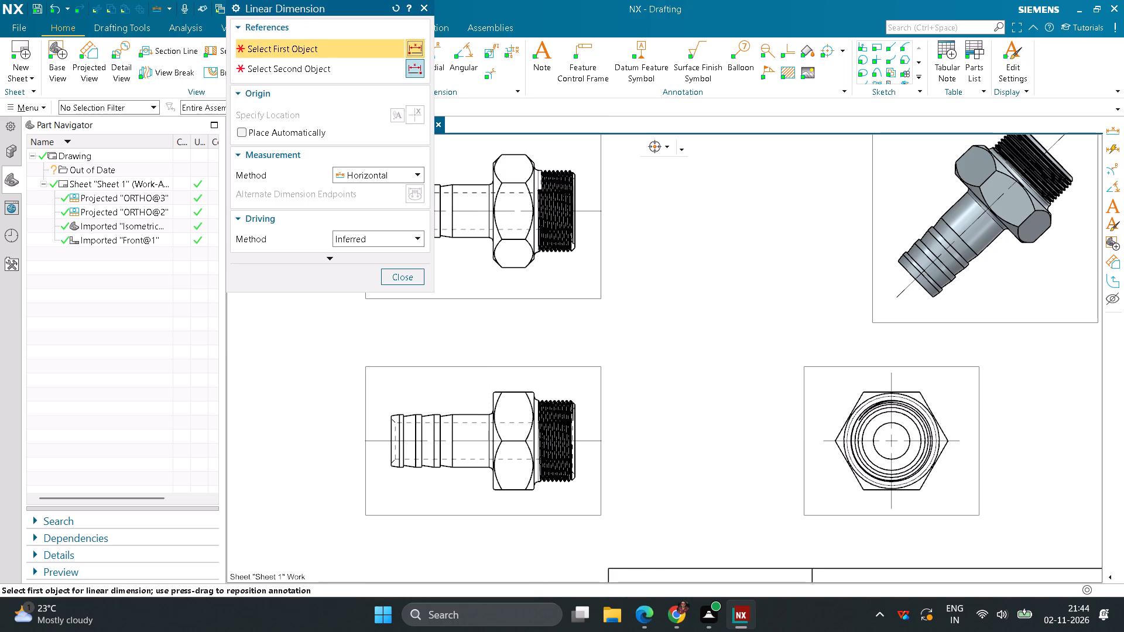
scroll(839, 449, up, 4)
click(839, 453)
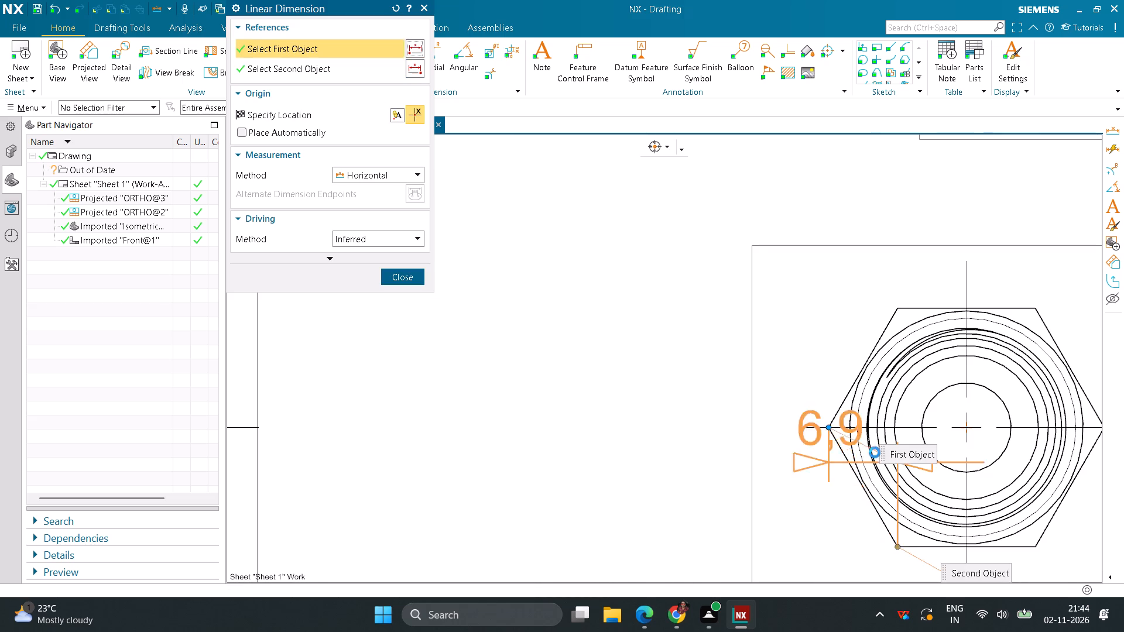
scroll(882, 452, down, 3)
scroll(964, 387, up, 1)
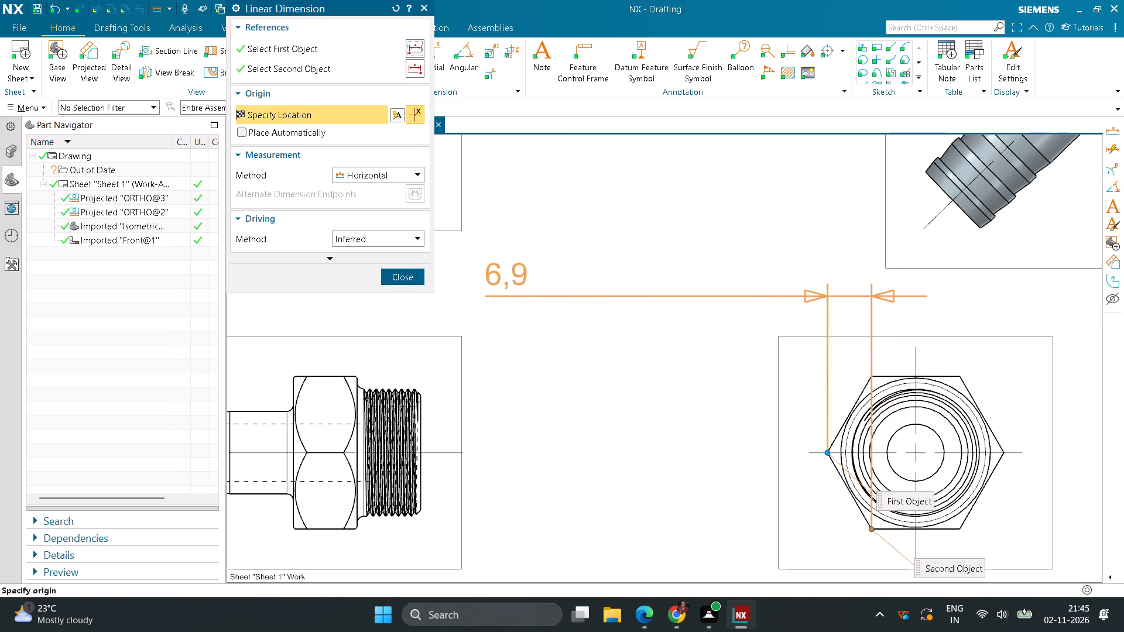
click(393, 6)
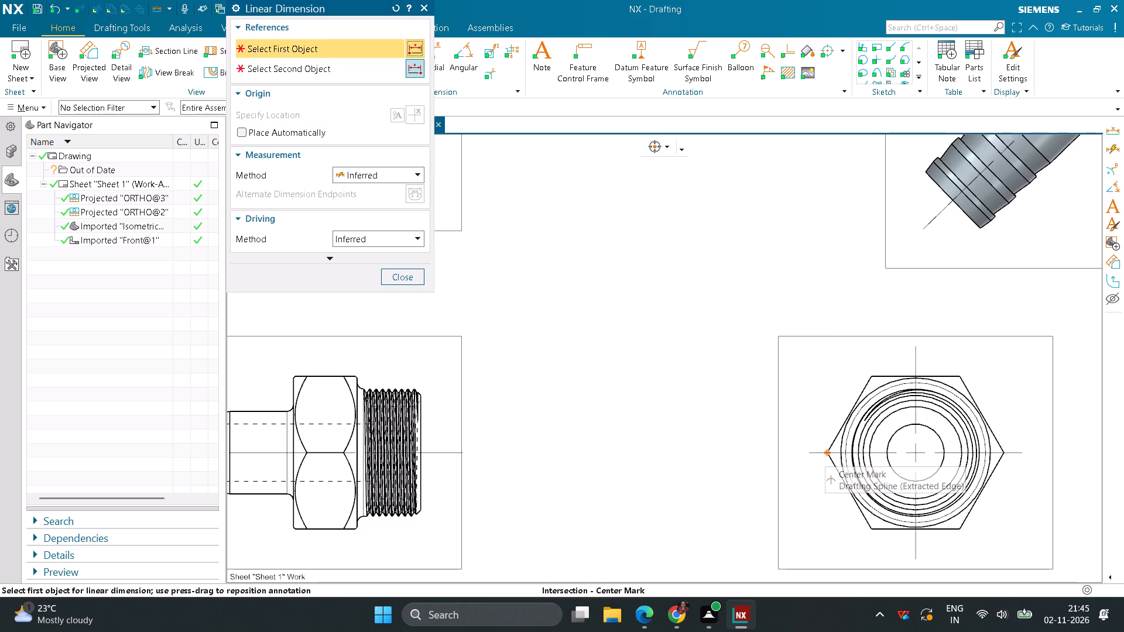
click(825, 451)
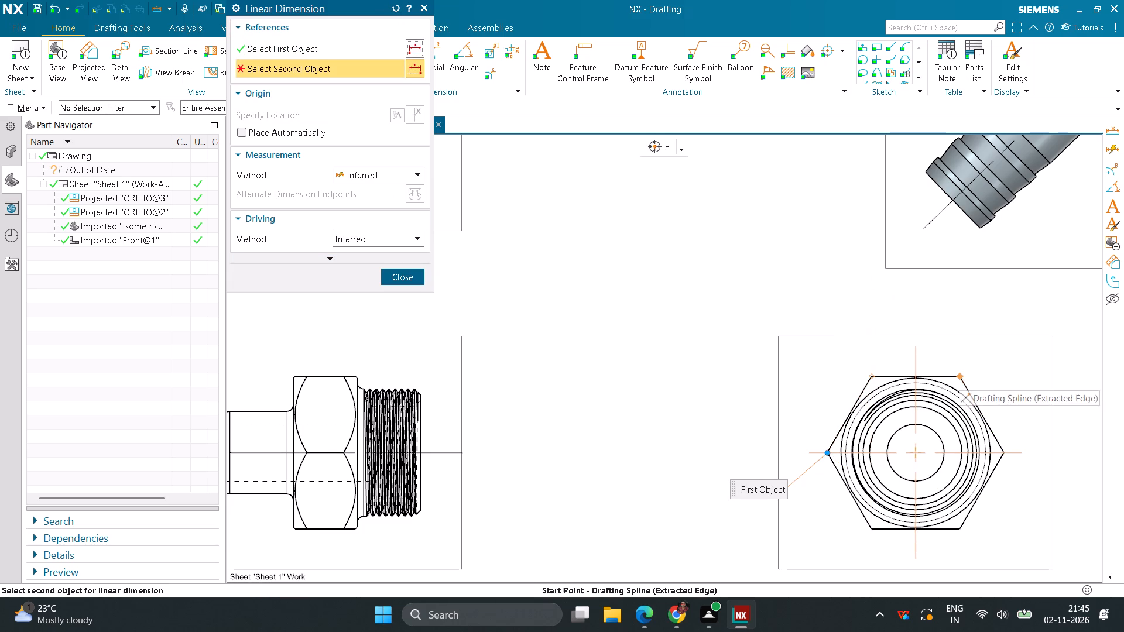
click(959, 375)
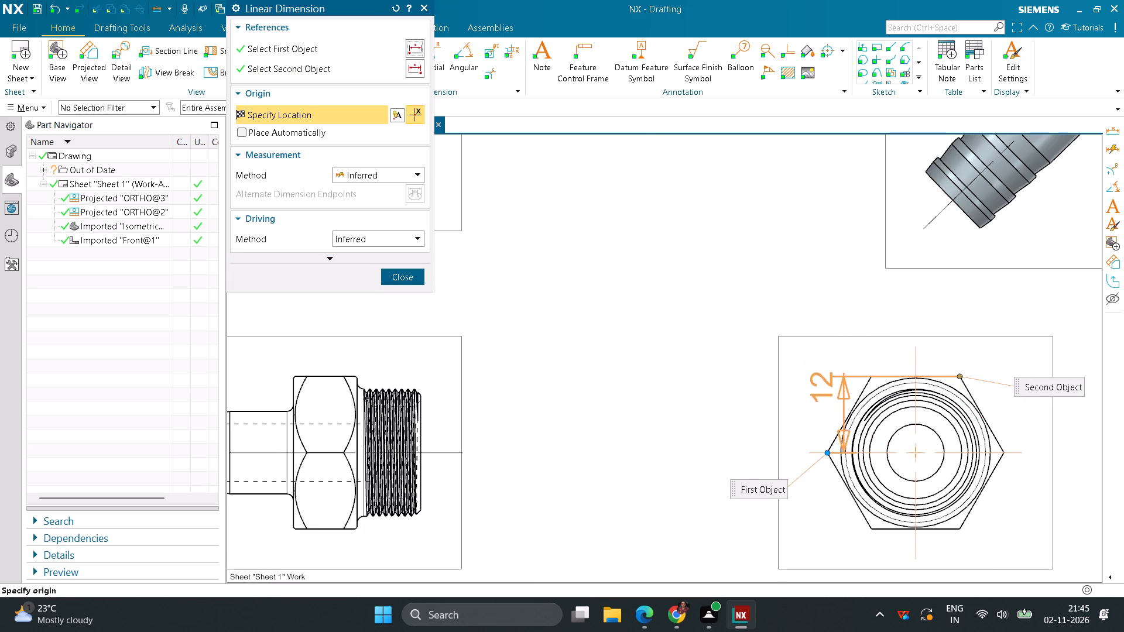
click(827, 367)
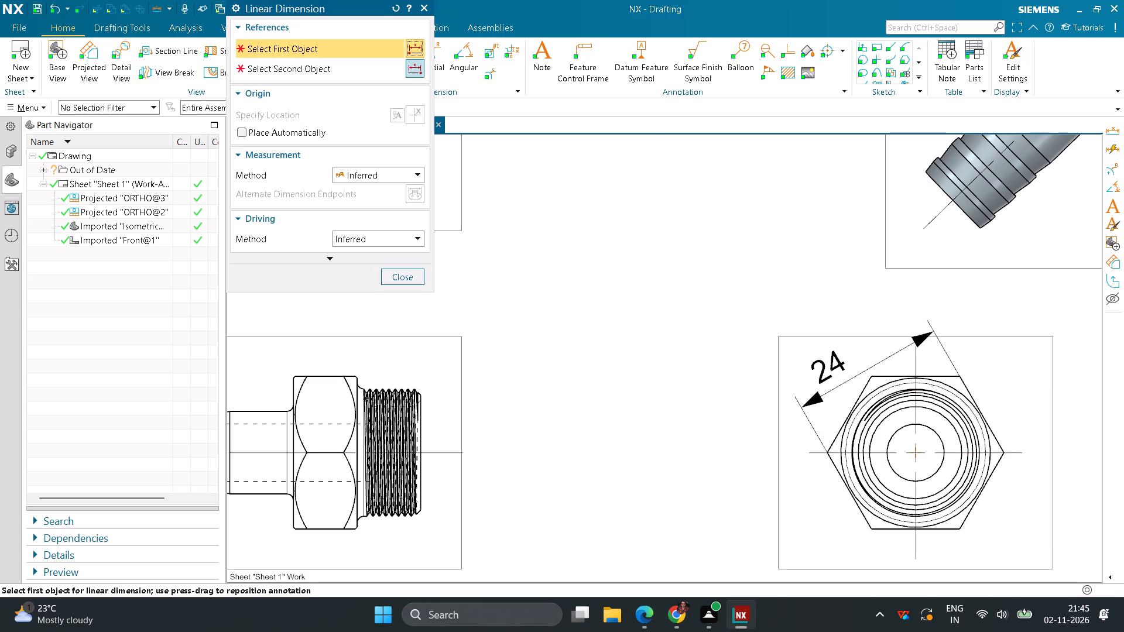
scroll(608, 423, down, 3)
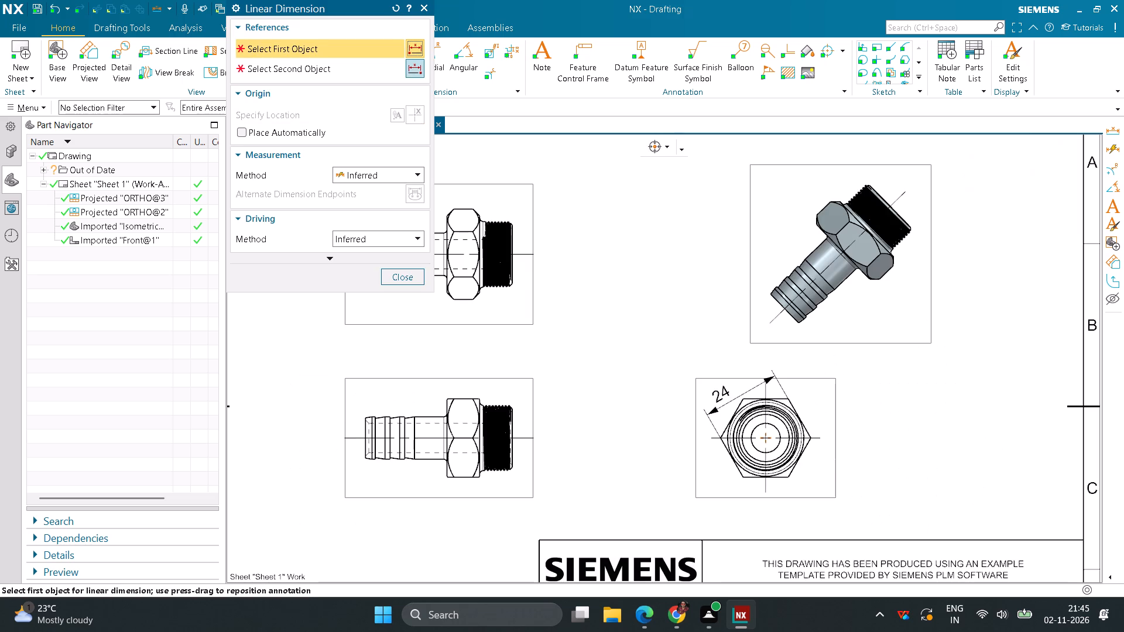
scroll(608, 423, down, 3)
scroll(478, 362, up, 3)
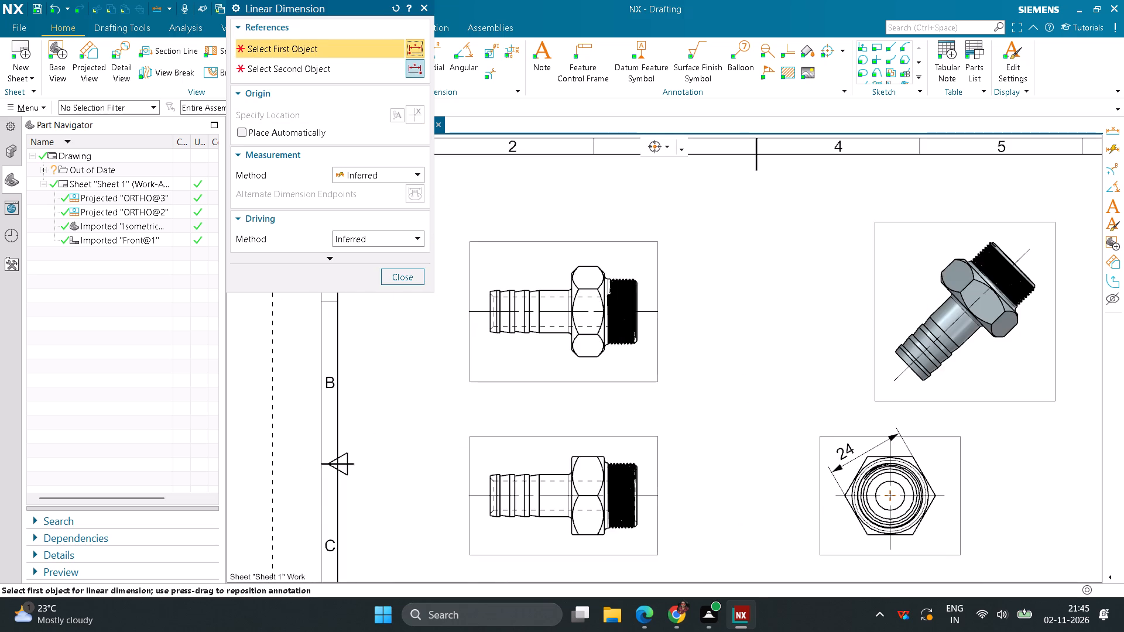
scroll(481, 306, up, 2)
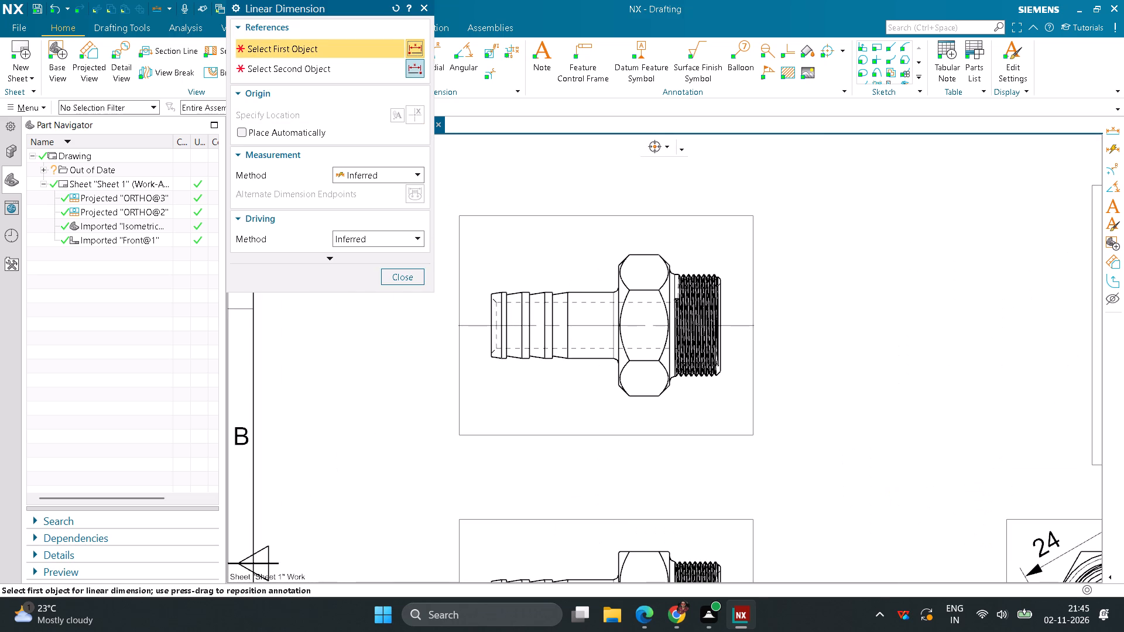
scroll(523, 291, up, 2)
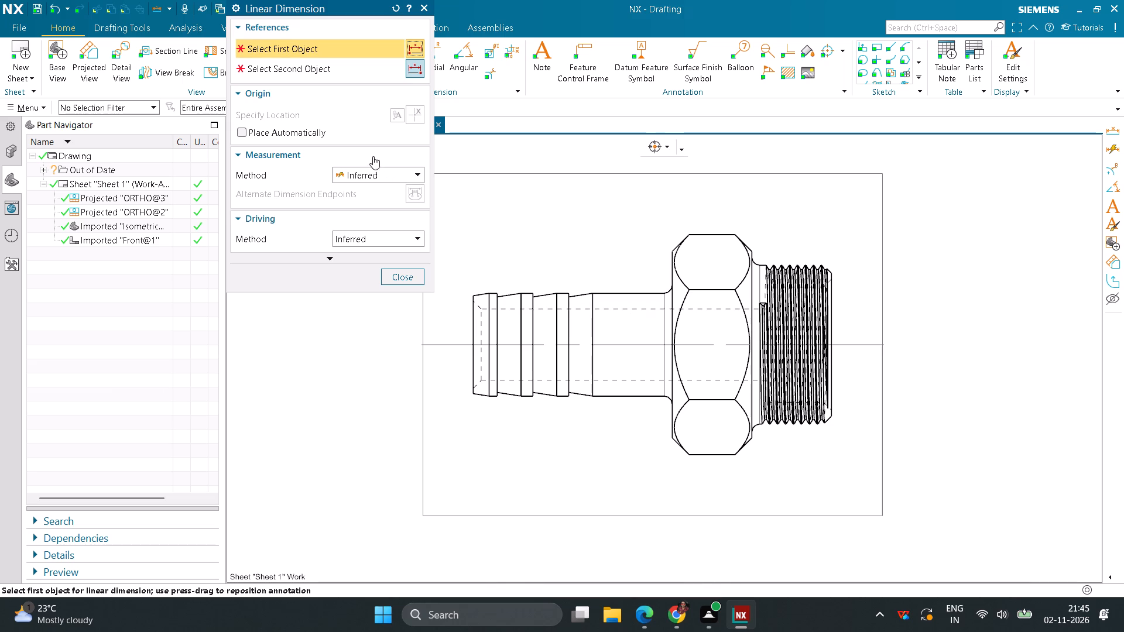
drag(407, 272, 409, 265)
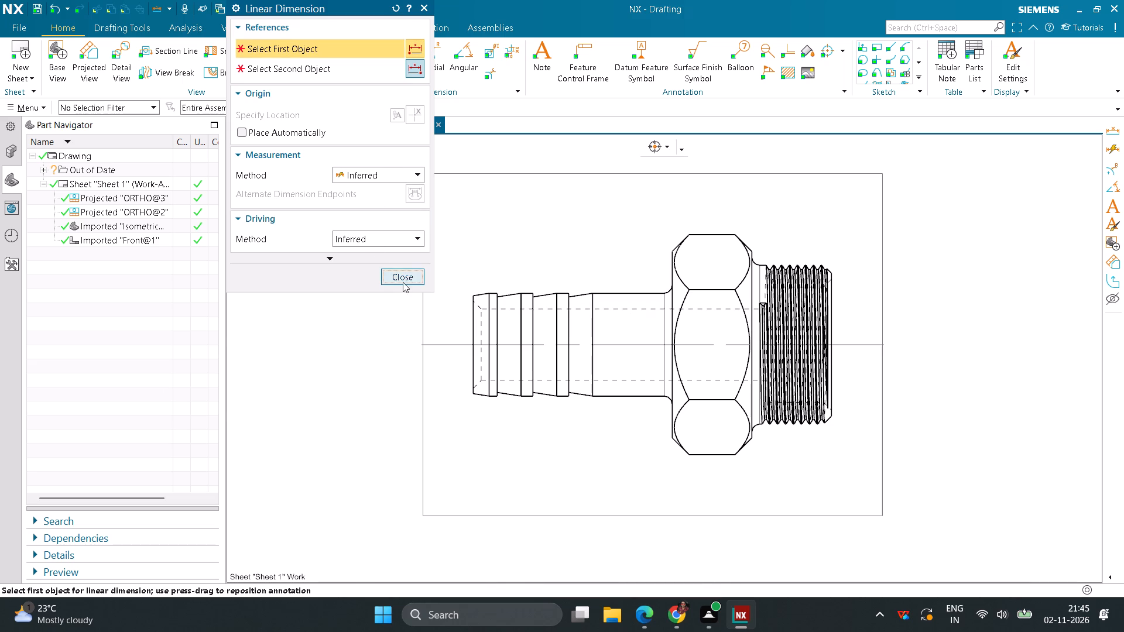
click(403, 282)
Add a Cylindrical rapid dimension for the first barb's crest diameter in the upper projected view, placed left of the shank end.
scroll(369, 225, down, 6)
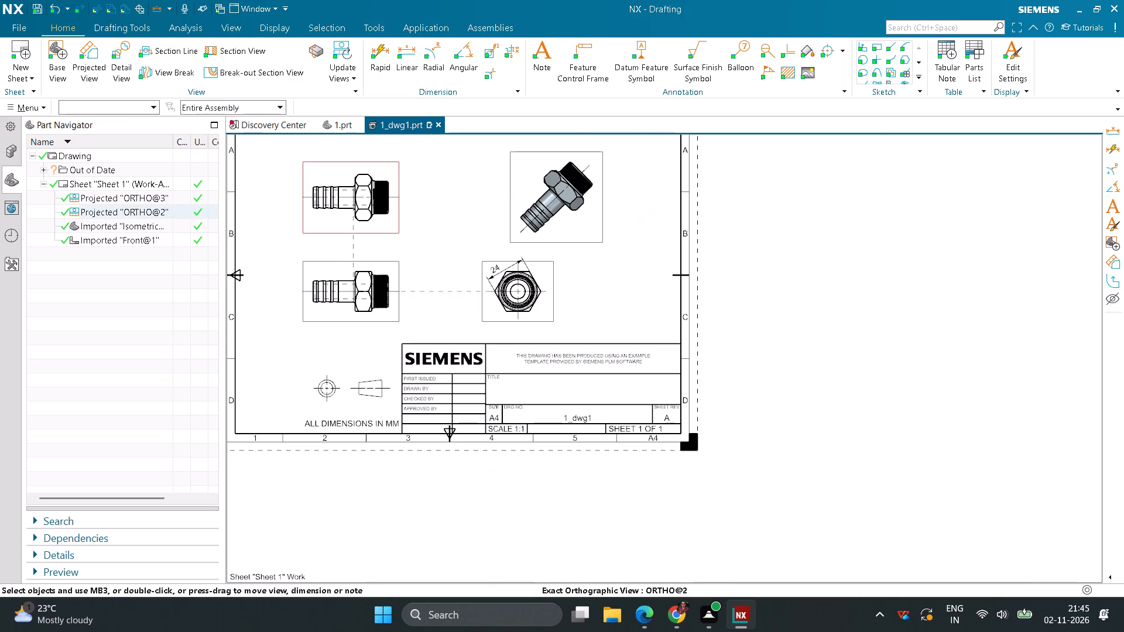
scroll(286, 164, up, 6)
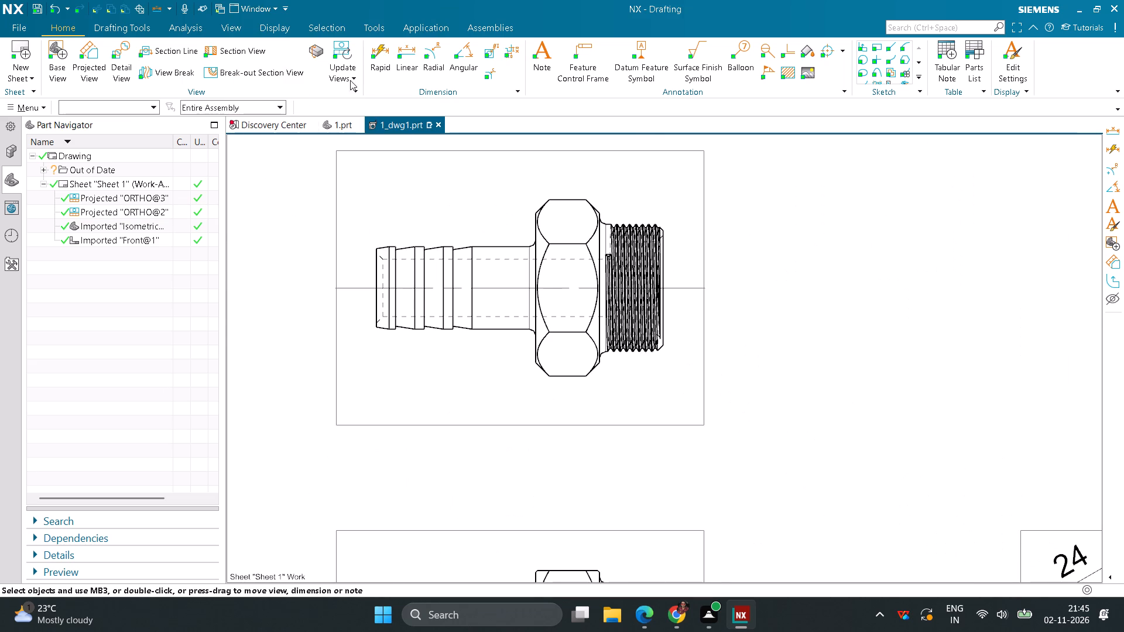
click(372, 65)
click(421, 176)
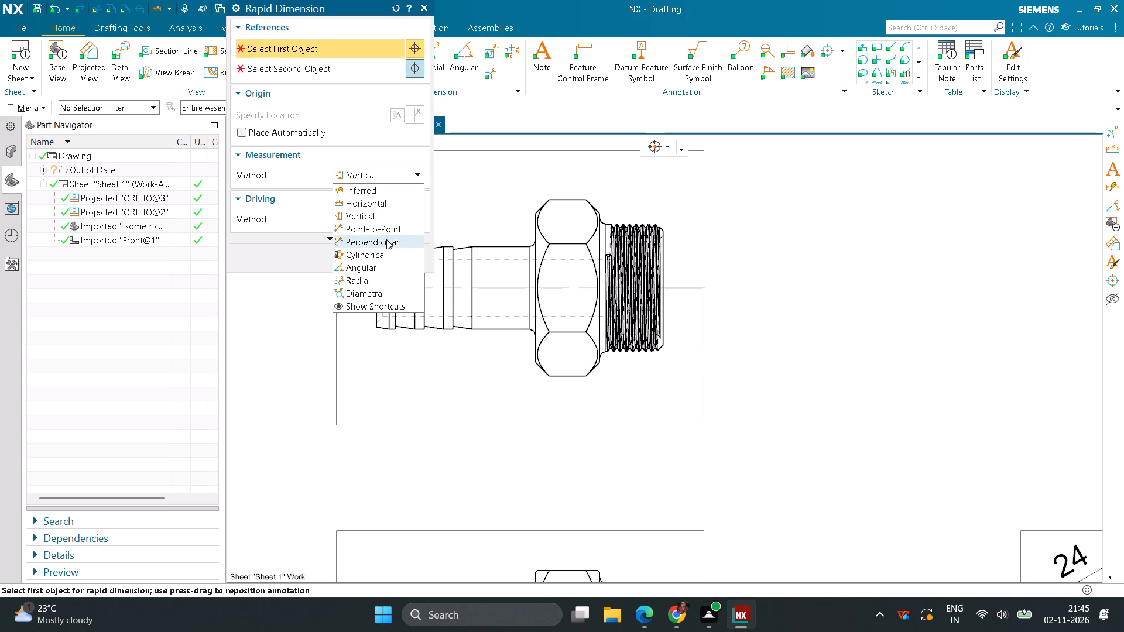
click(385, 253)
middle_drag(454, 367, 615, 422)
scroll(537, 304, up, 6)
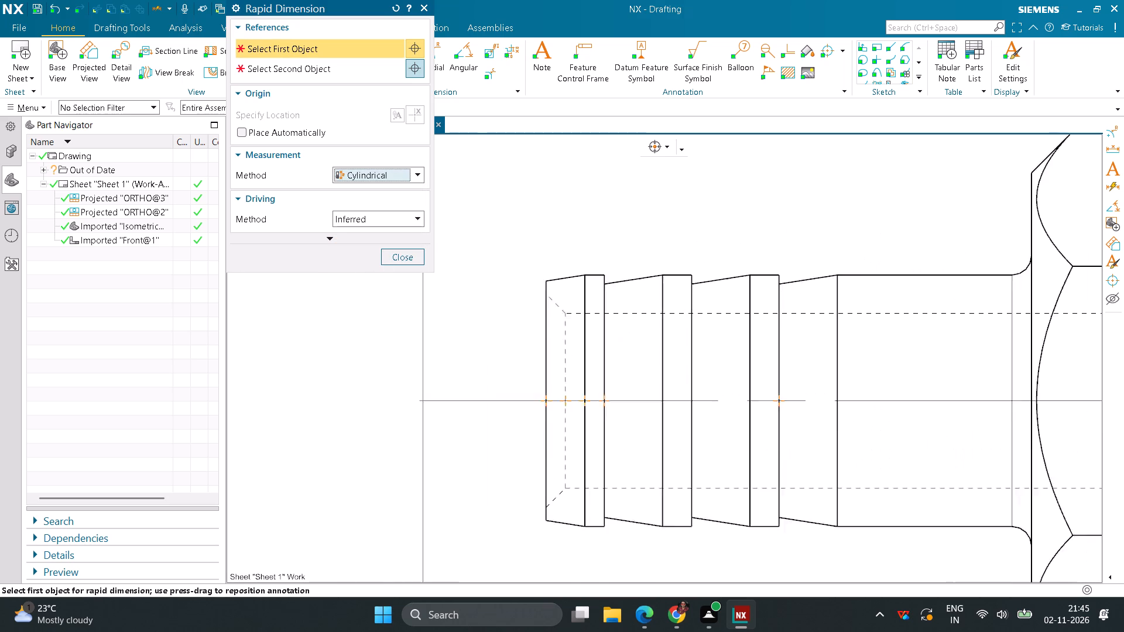
click(611, 269)
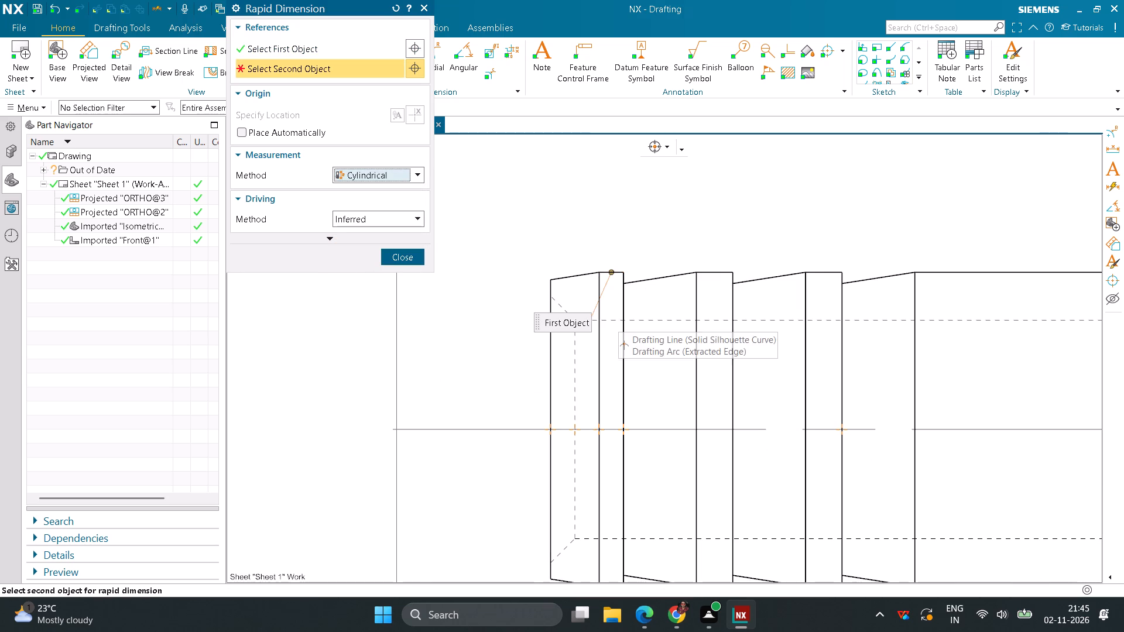
scroll(615, 359, down, 5)
scroll(612, 451, up, 6)
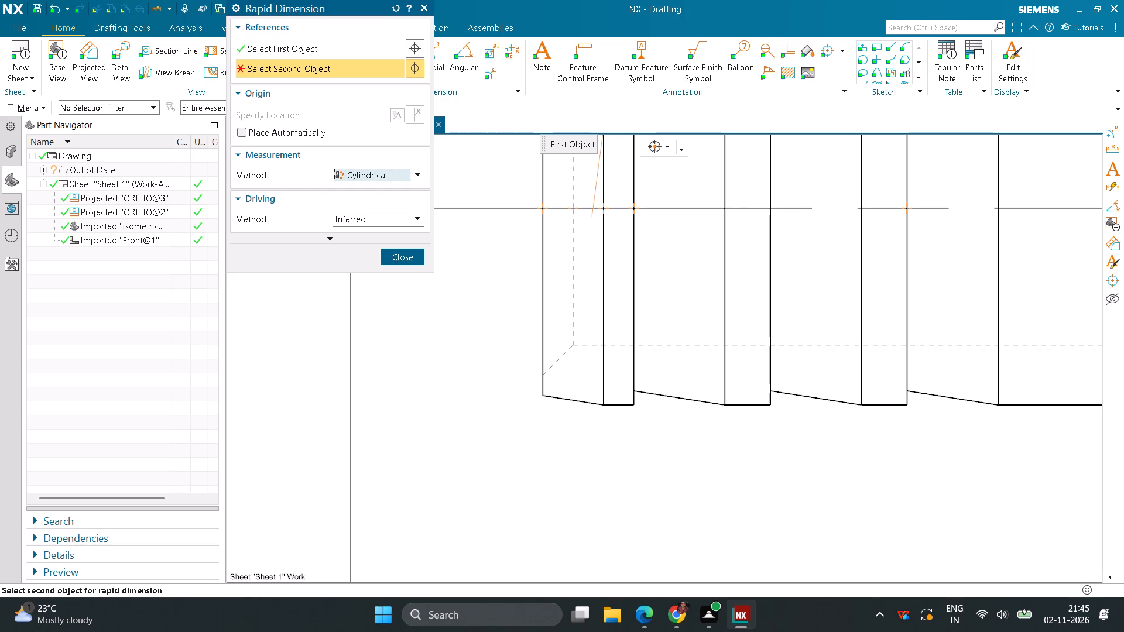
click(624, 403)
scroll(508, 331, down, 7)
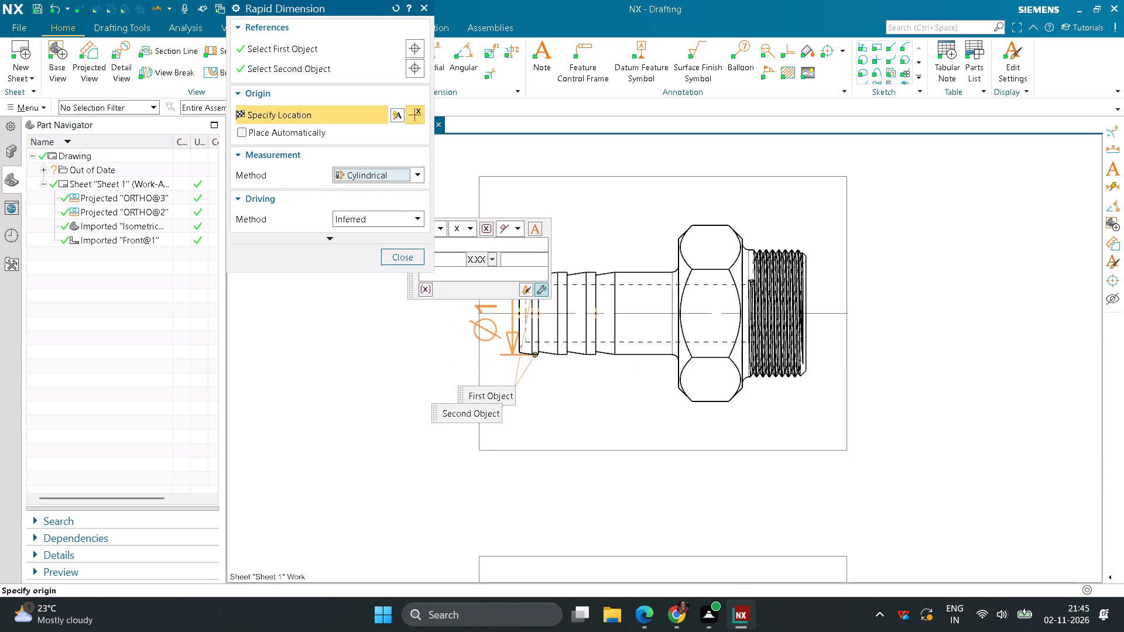
middle_drag(490, 332, 575, 404)
right_drag(490, 332, 575, 404)
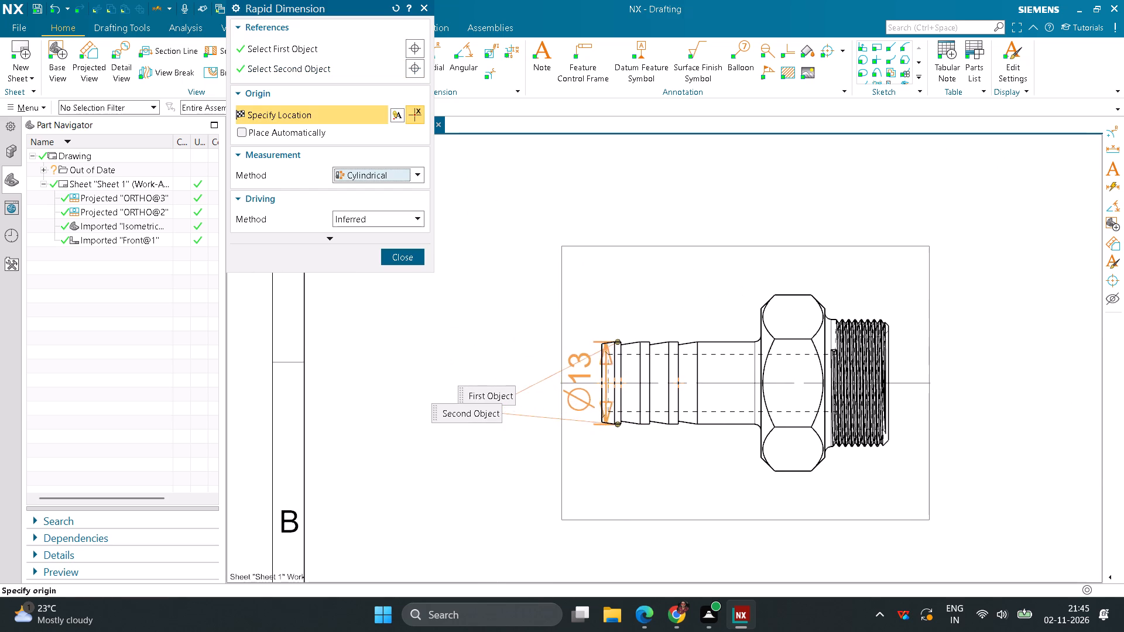
click(556, 373)
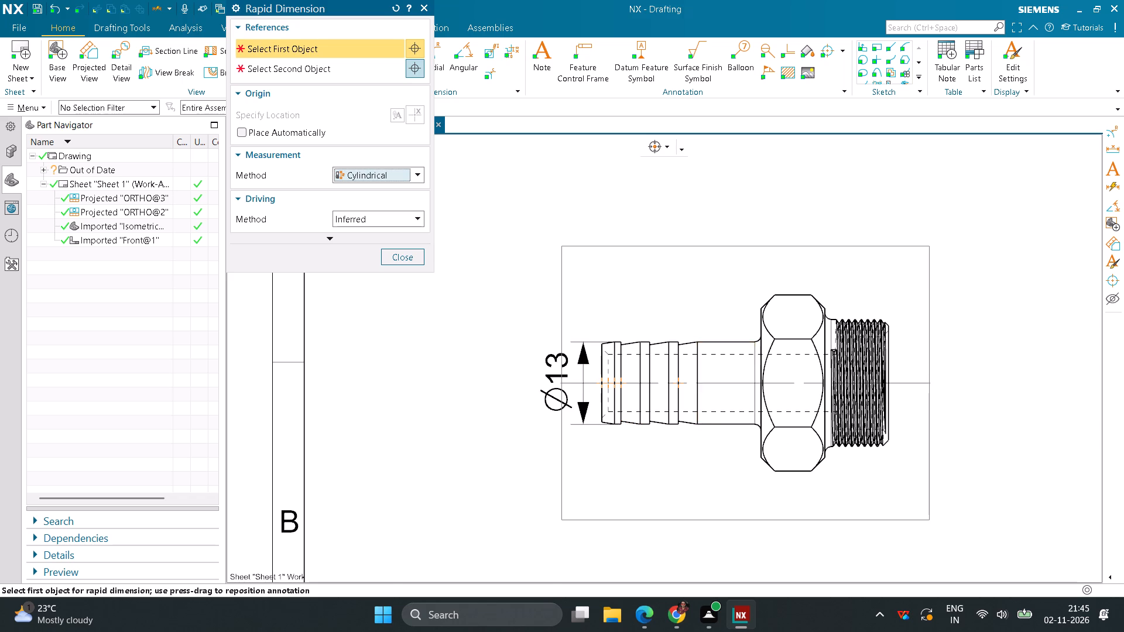
Add a Cylindrical dimension for the barb root diameter just after the second crest in the upper projected view, with its text above the shank.
scroll(744, 351, up, 3)
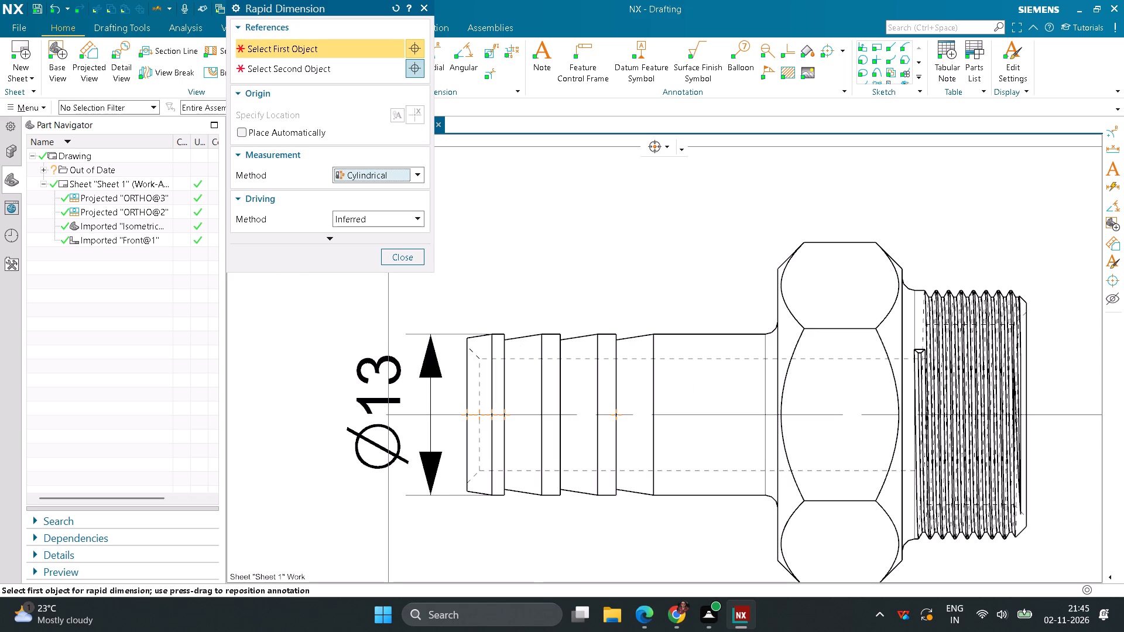
scroll(702, 323, up, 2)
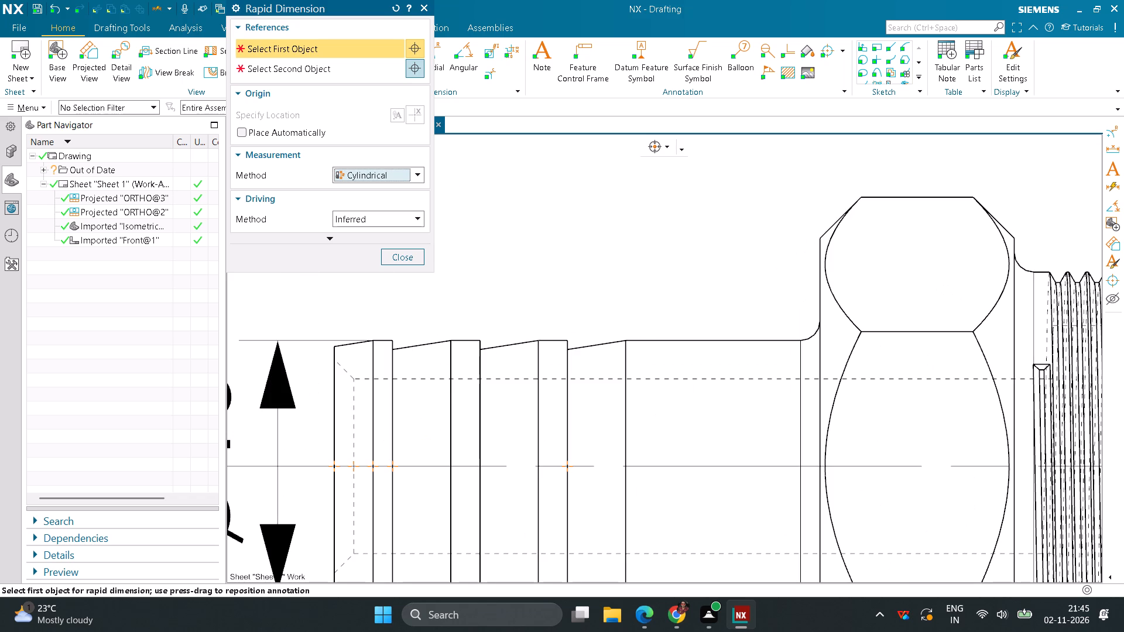
scroll(702, 323, down, 3)
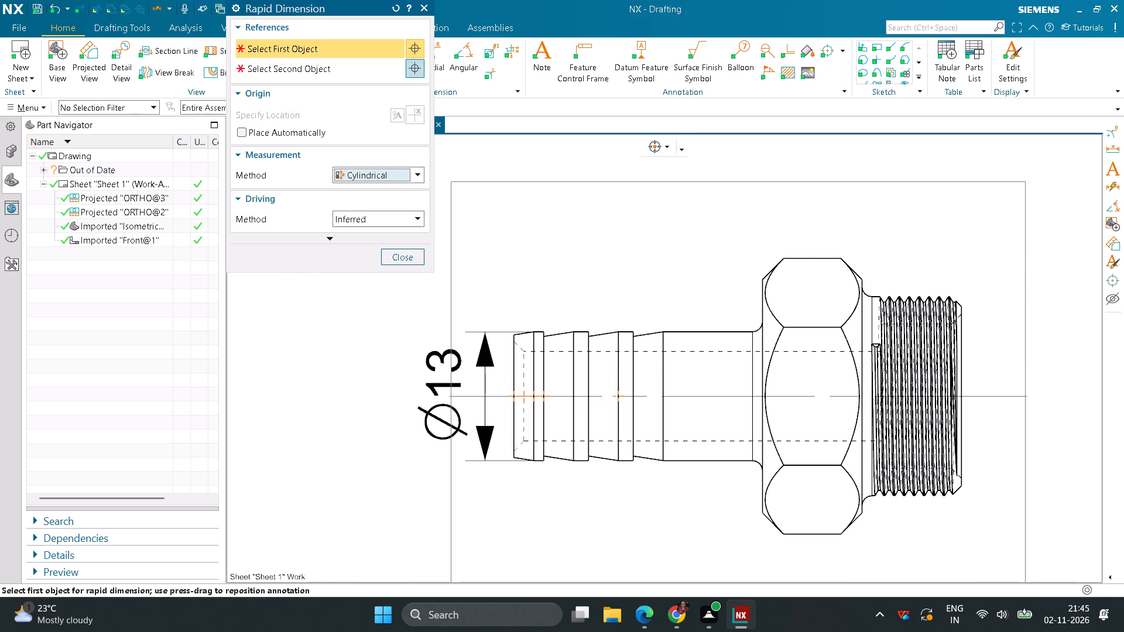
scroll(573, 352, up, 4)
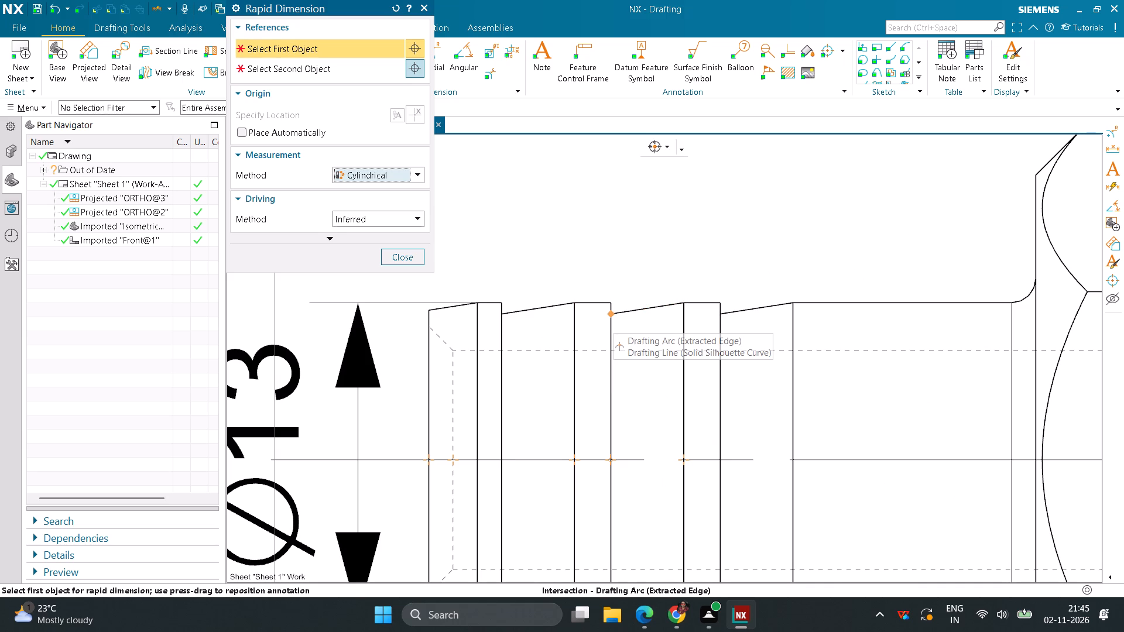
click(614, 318)
scroll(640, 377, down, 3)
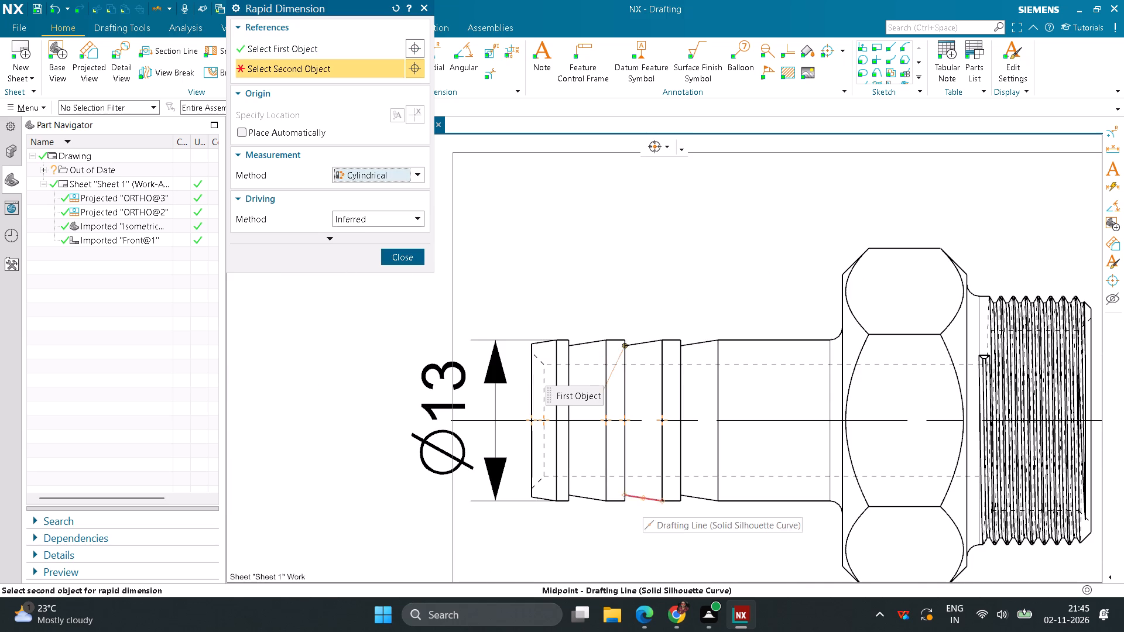
scroll(640, 504, up, 4)
click(603, 482)
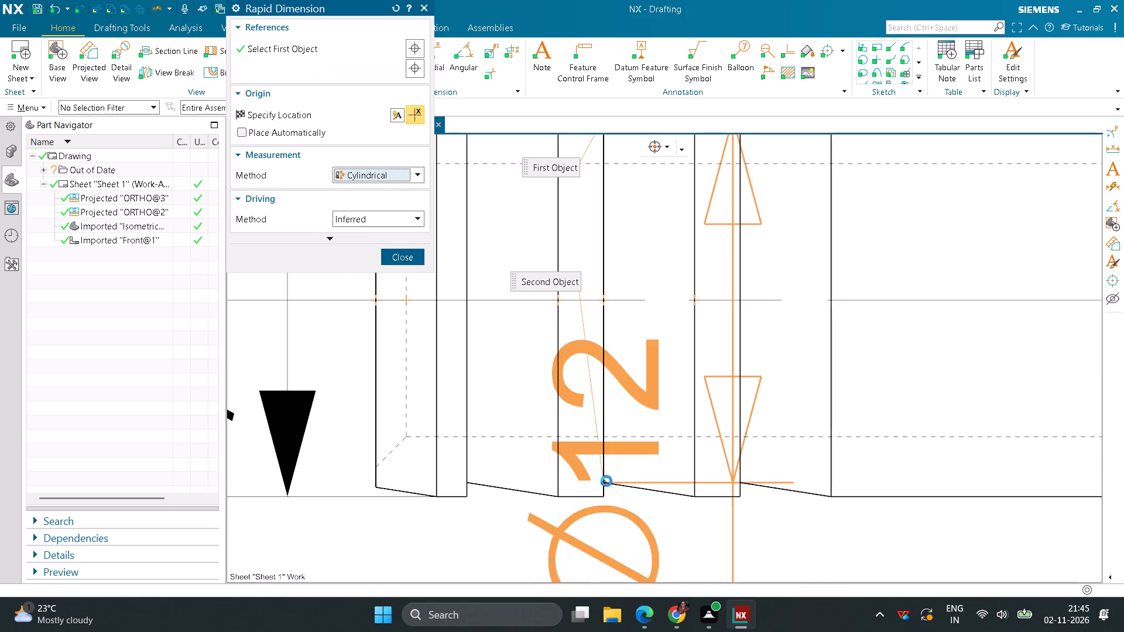
scroll(635, 507, down, 9)
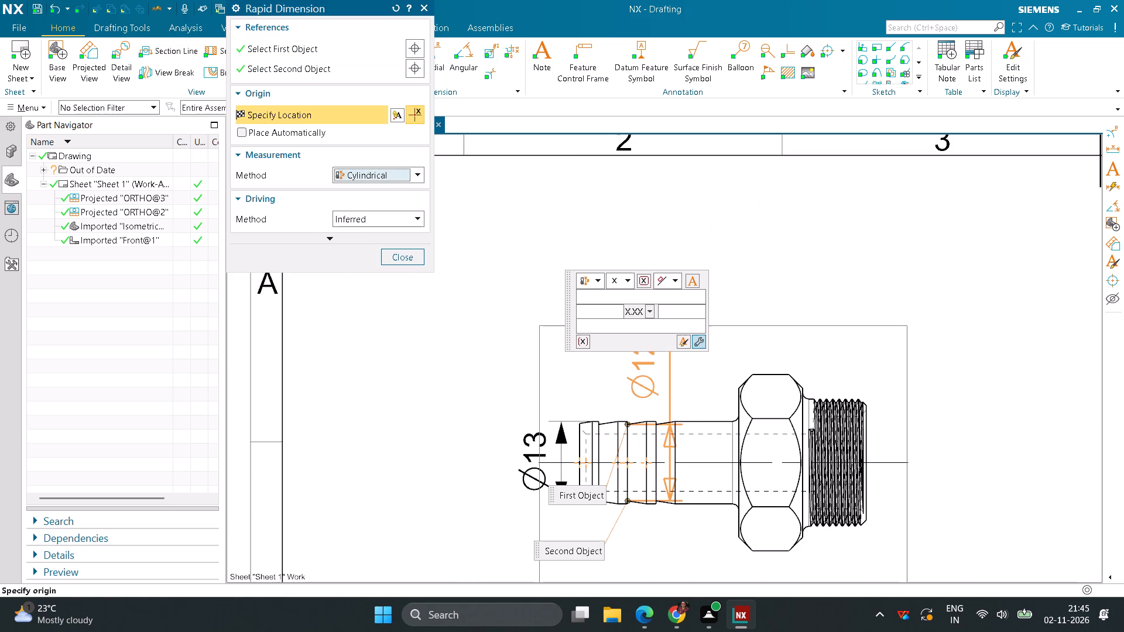
click(635, 370)
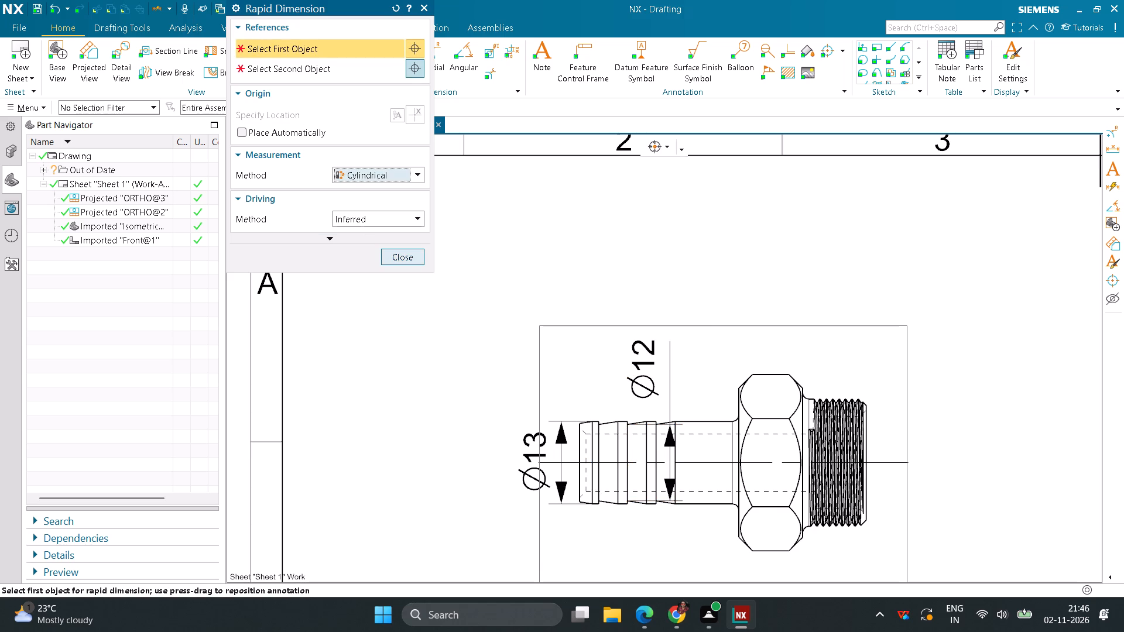
Add a Cylindrical rapid dimension between the shank bore's hidden lines in the upper projected view, with its text below the shank.
click(708, 435)
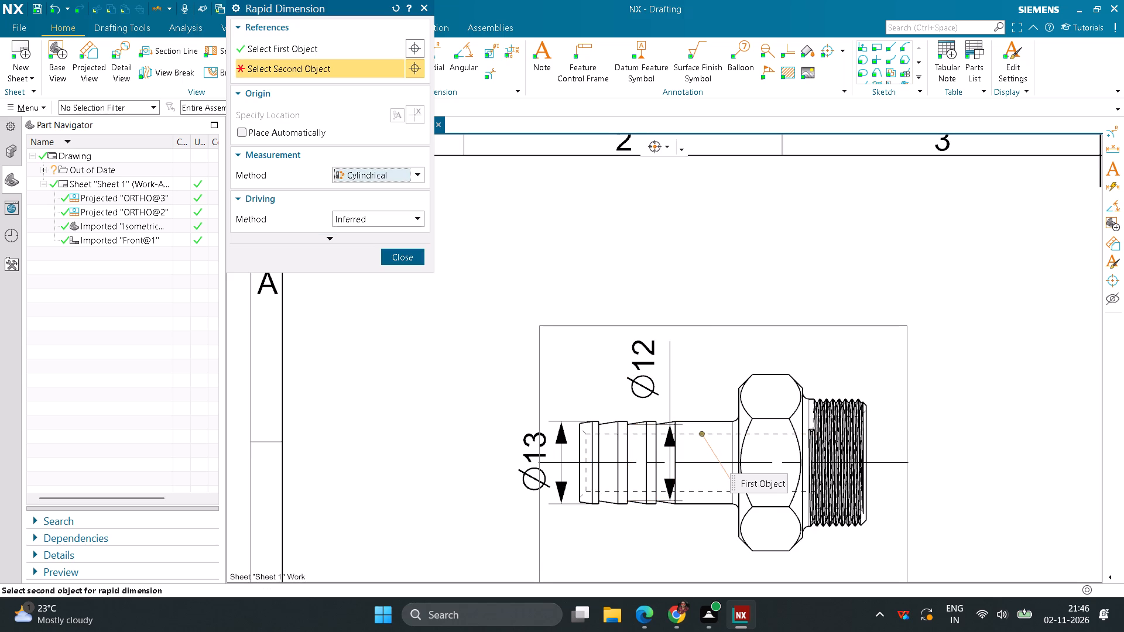
click(712, 496)
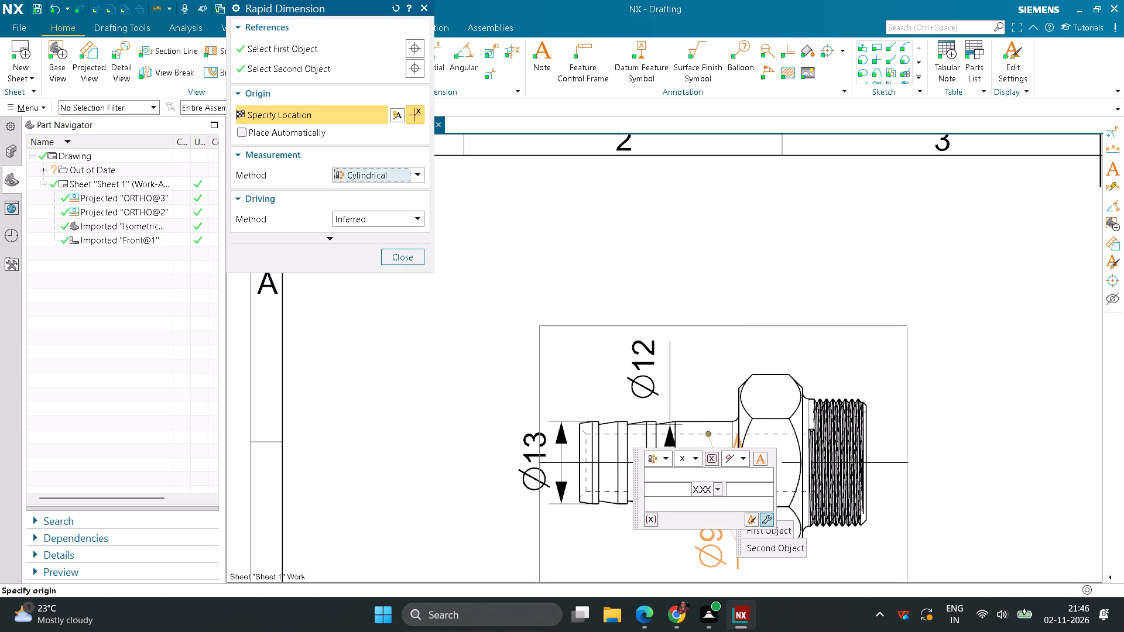
click(705, 552)
scroll(691, 551, down, 4)
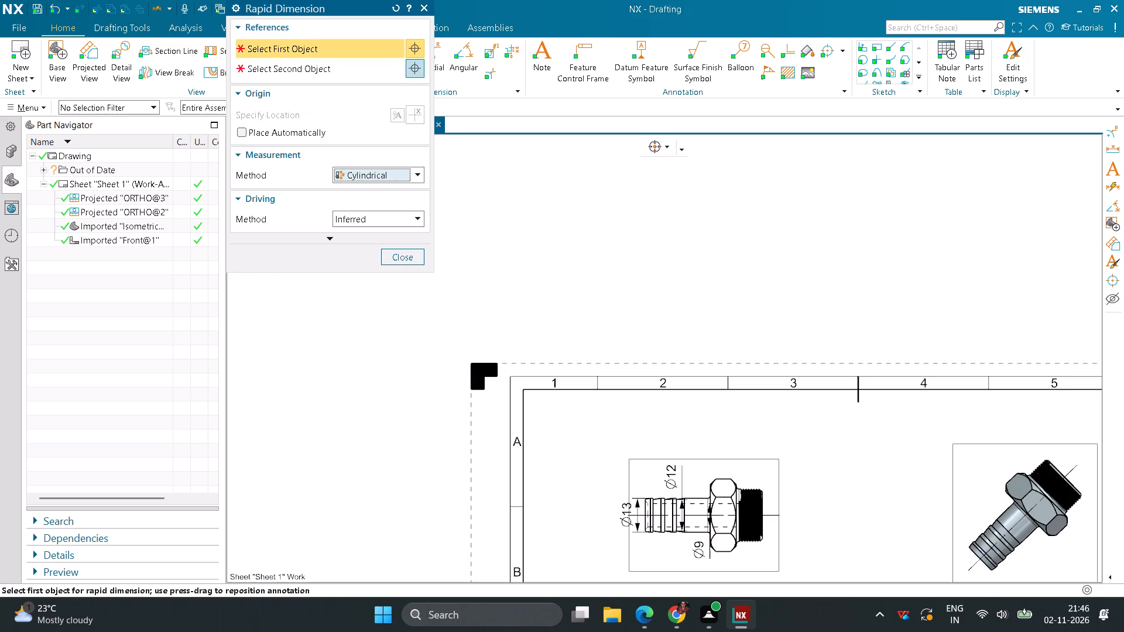
middle_drag(657, 542, 619, 408)
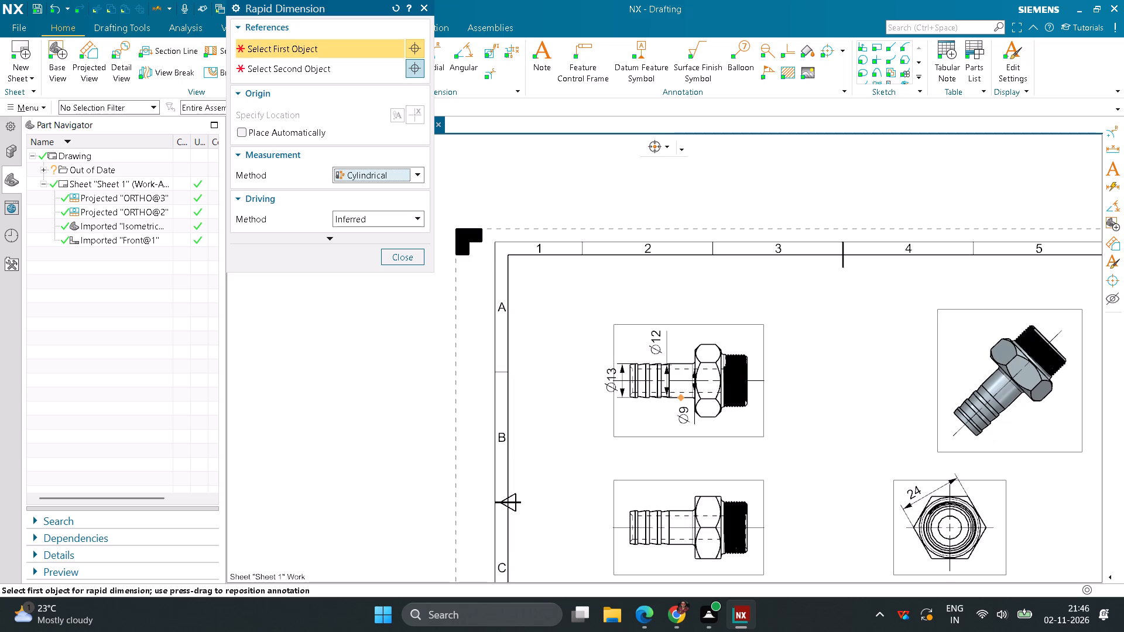
click(420, 259)
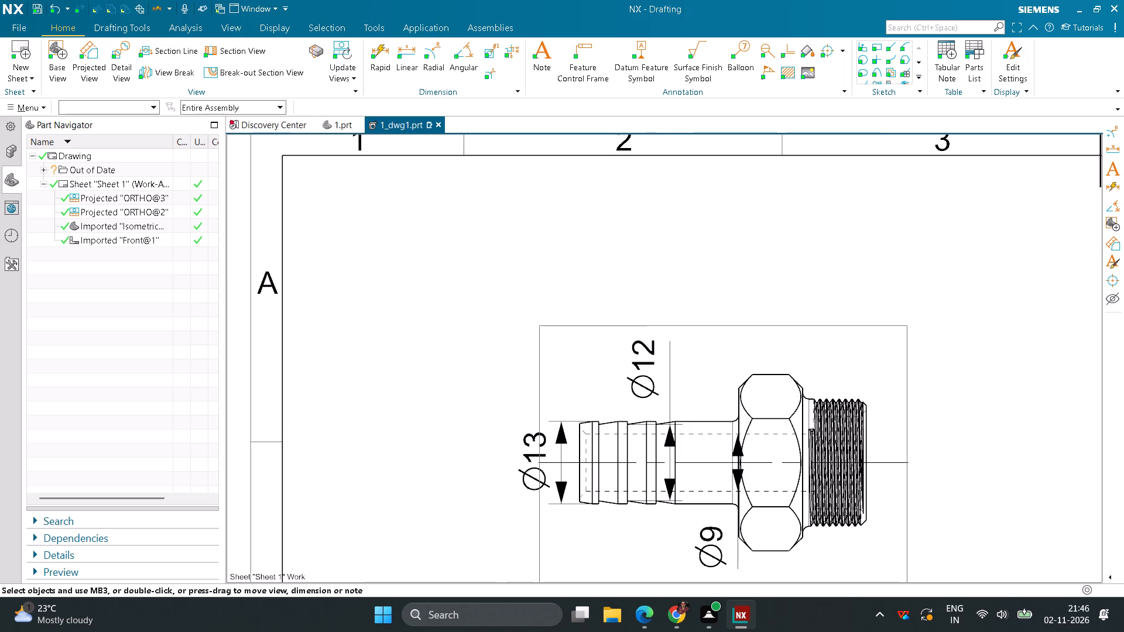
Add an Inferred radial dimension to the fillet between shank and hexagon in the upper projected view, with its text clear of the Ø12 dimension.
click(438, 61)
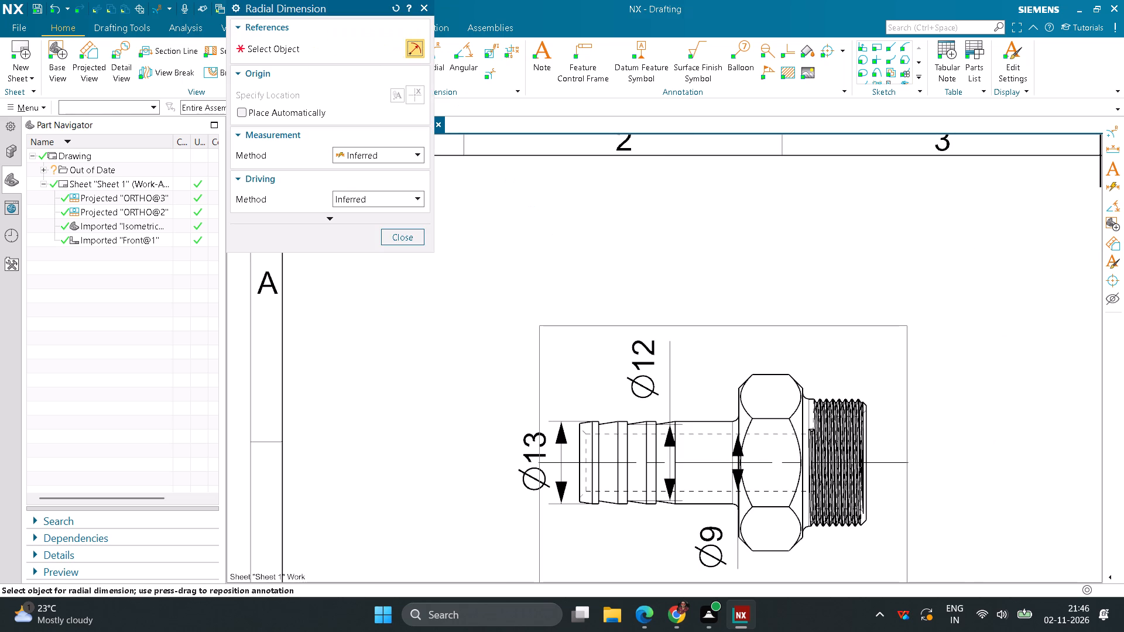
scroll(717, 431, up, 4)
click(762, 402)
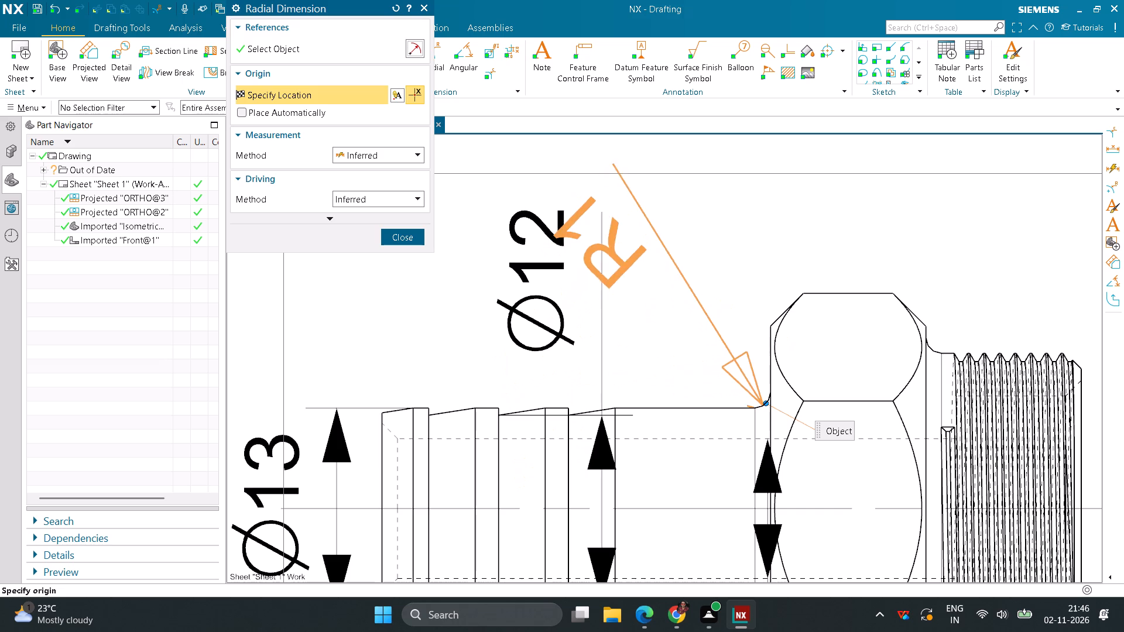
click(727, 343)
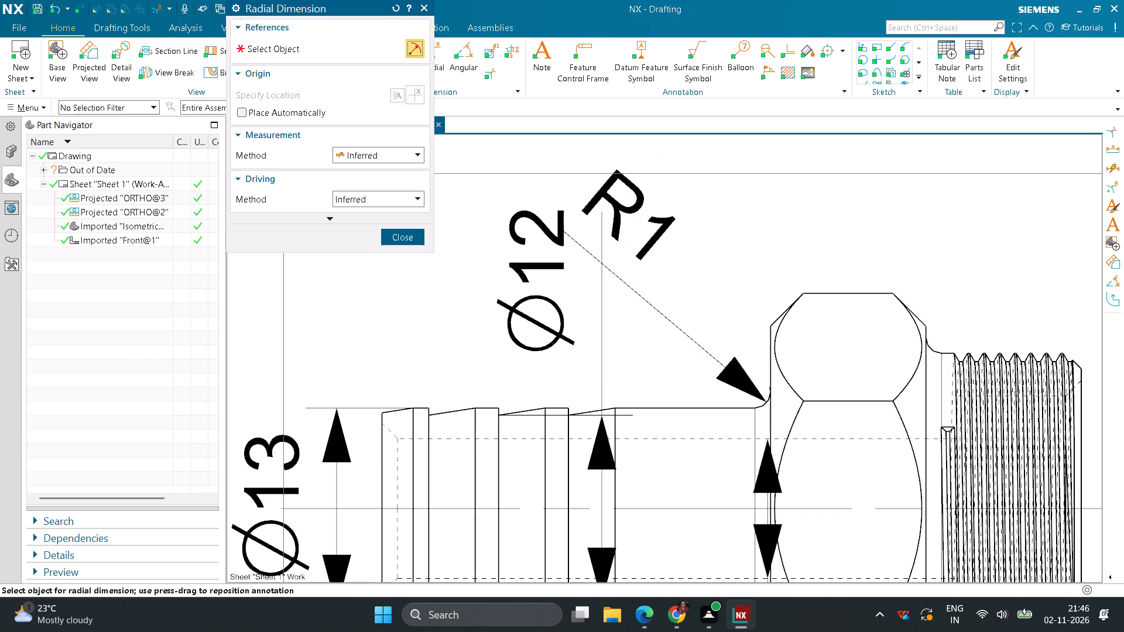
drag(623, 214, 678, 171)
Reposition the Ø9 dimension away from the hexagon and the Ø13 dimension farther from the shank end, with the Ø13 text below the shank.
scroll(724, 274, down, 4)
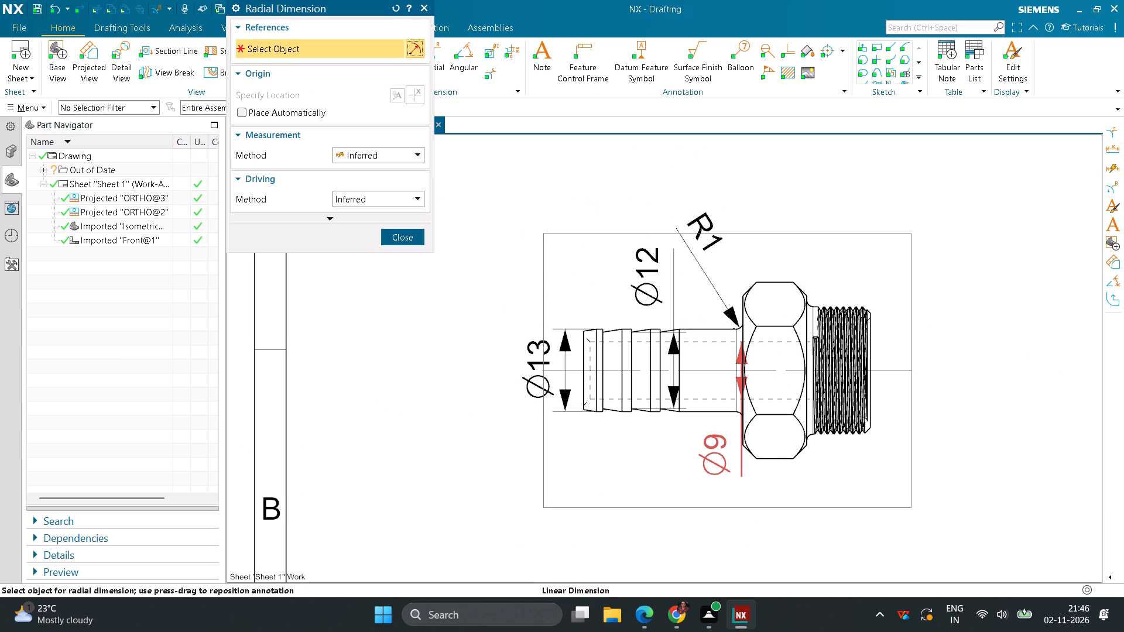
drag(742, 458, 691, 465)
drag(535, 384, 518, 390)
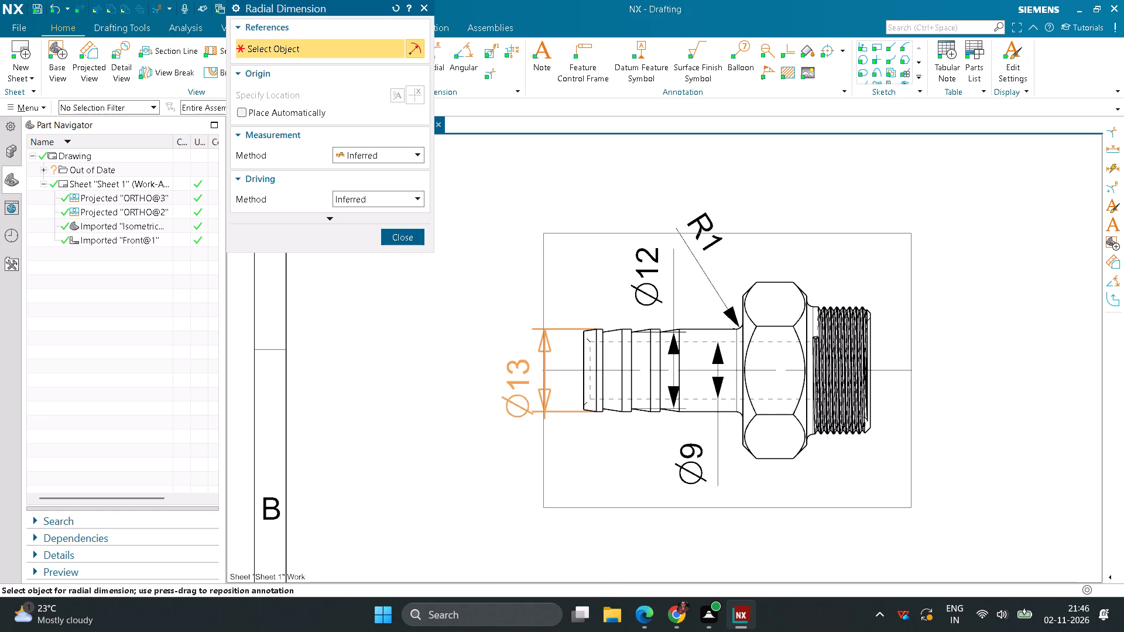
drag(518, 390, 517, 474)
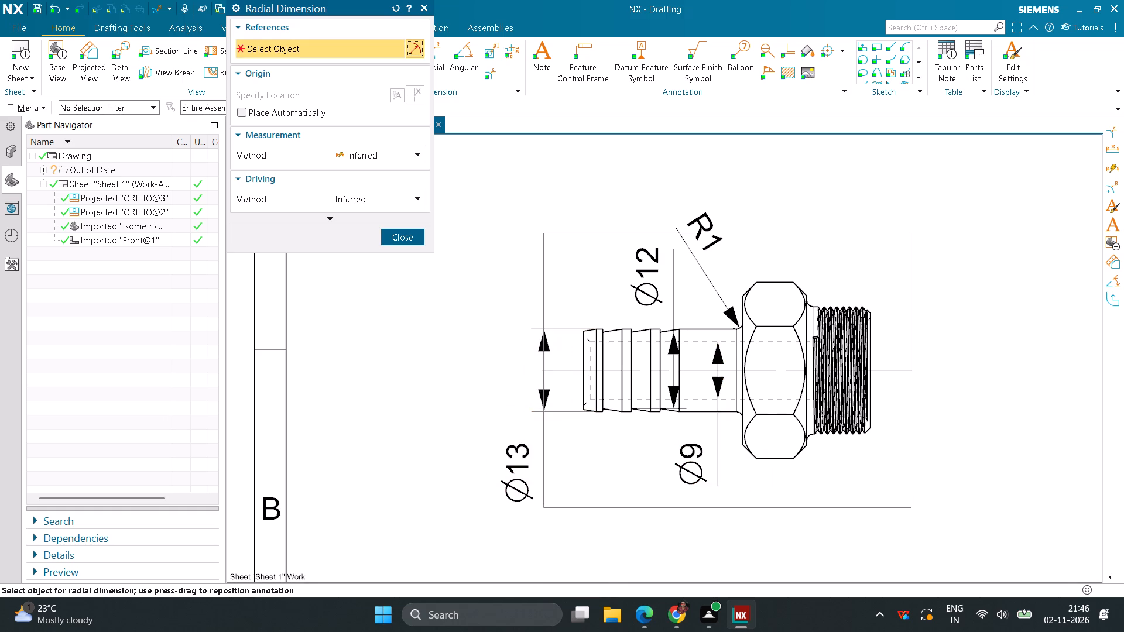
click(400, 237)
Add an Inferred radial dimension to the upper fillet between hexagon and threaded end in the upper projected view, placed above the thread.
click(434, 72)
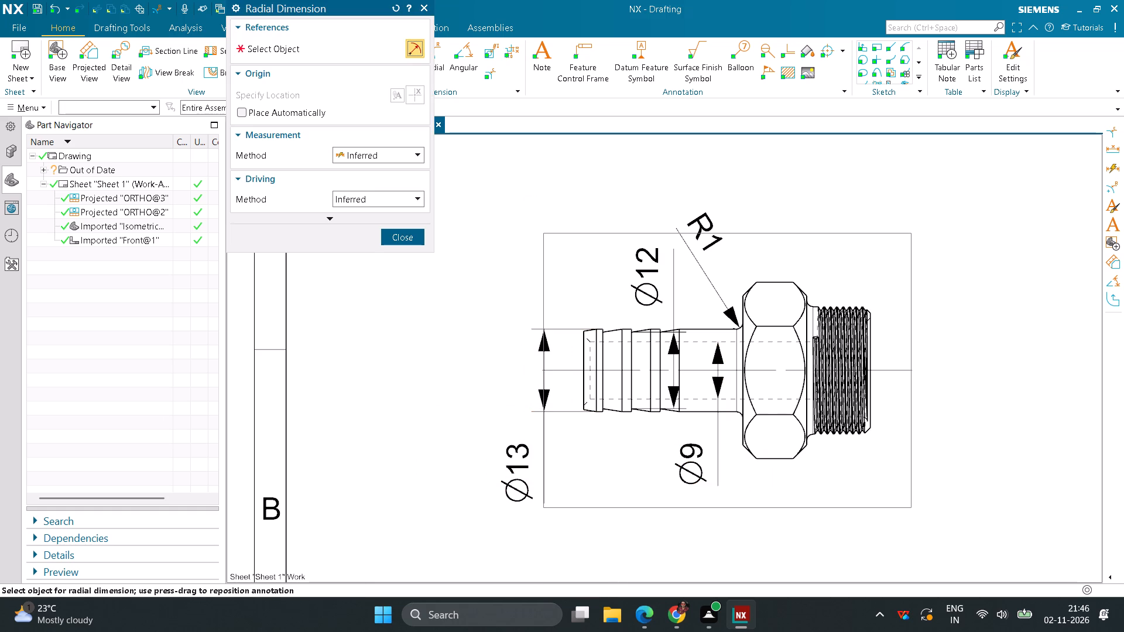
scroll(831, 295, up, 7)
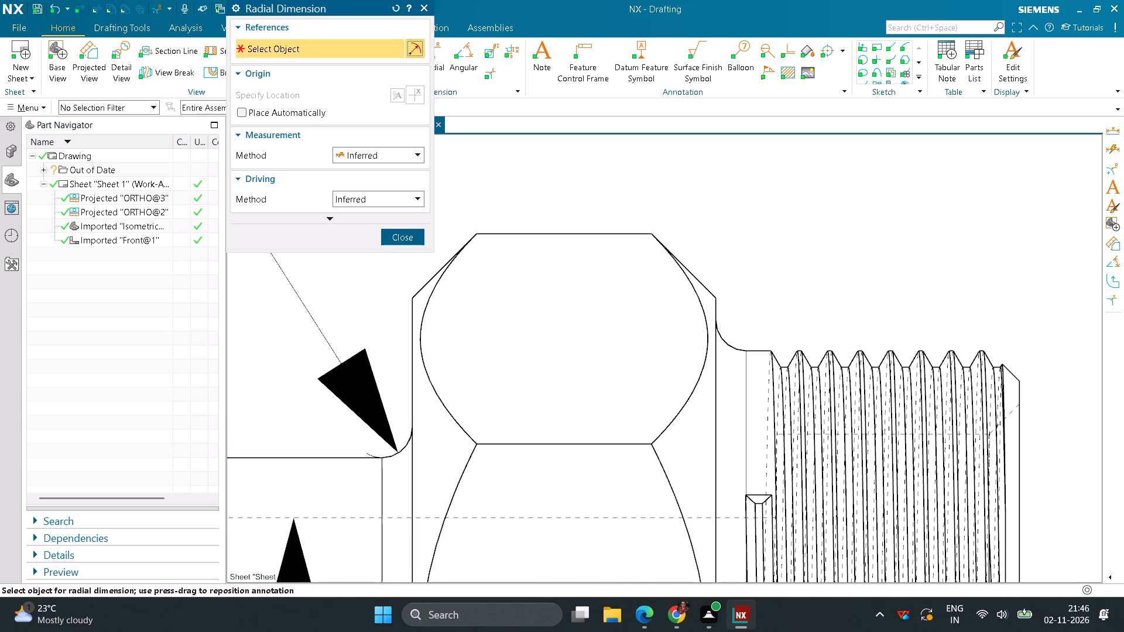
click(729, 349)
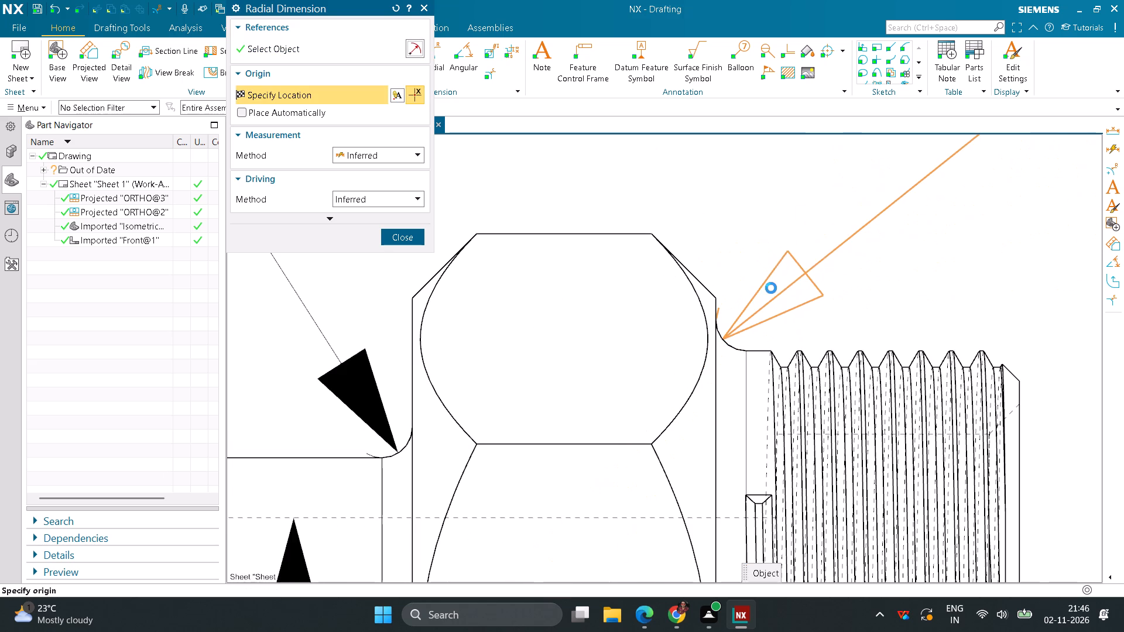
click(771, 288)
scroll(791, 303, down, 7)
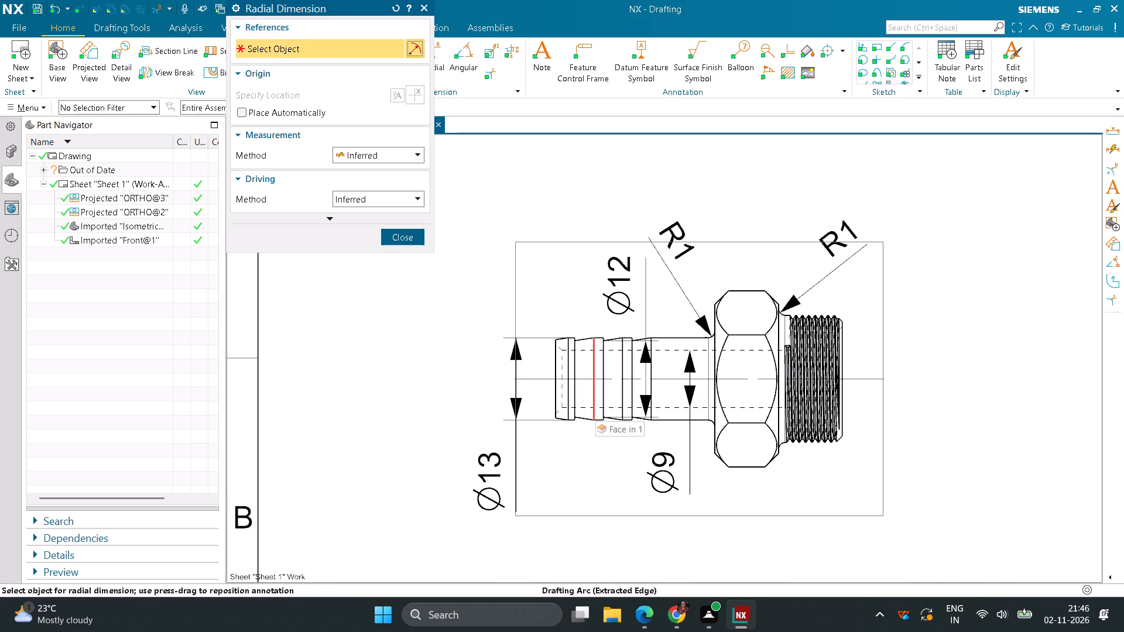
click(419, 235)
Add a Chamfer dimension to the bore's hidden chamfer at the barbed shank end in the upper projected view, placed below the shank.
scroll(518, 273, down, 1)
scroll(496, 214, down, 3)
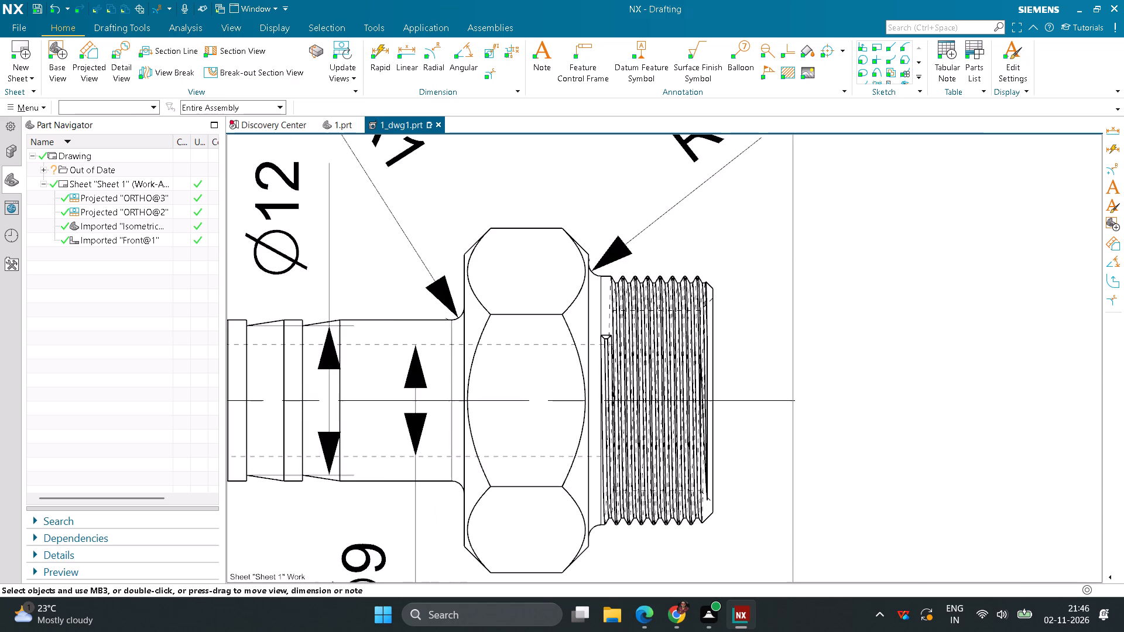
scroll(492, 209, down, 4)
click(491, 75)
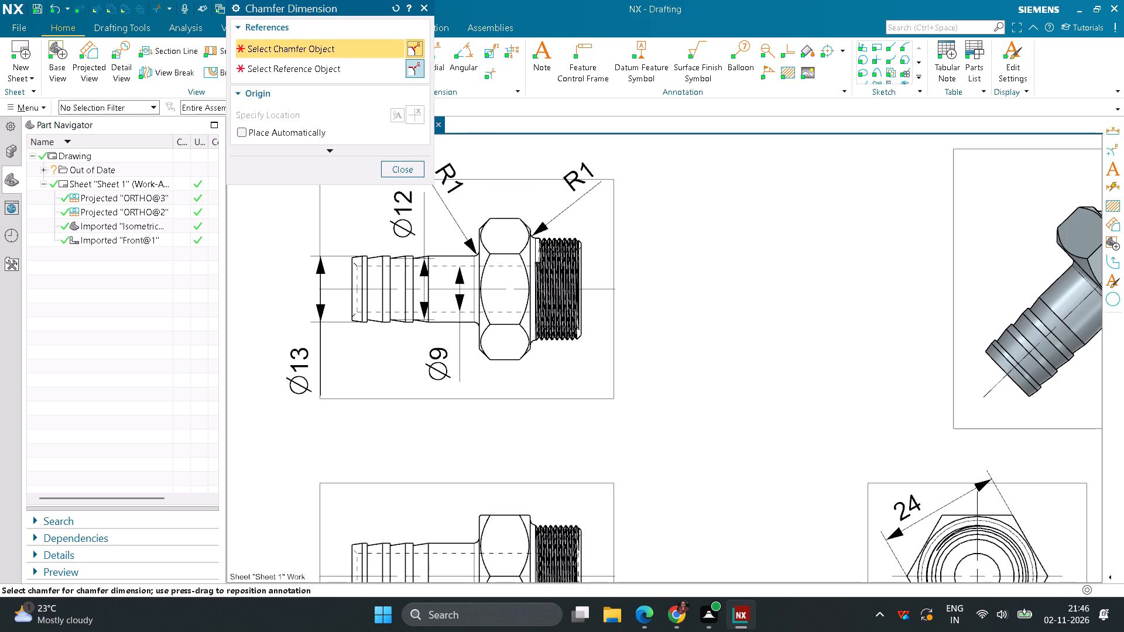
scroll(343, 298, up, 7)
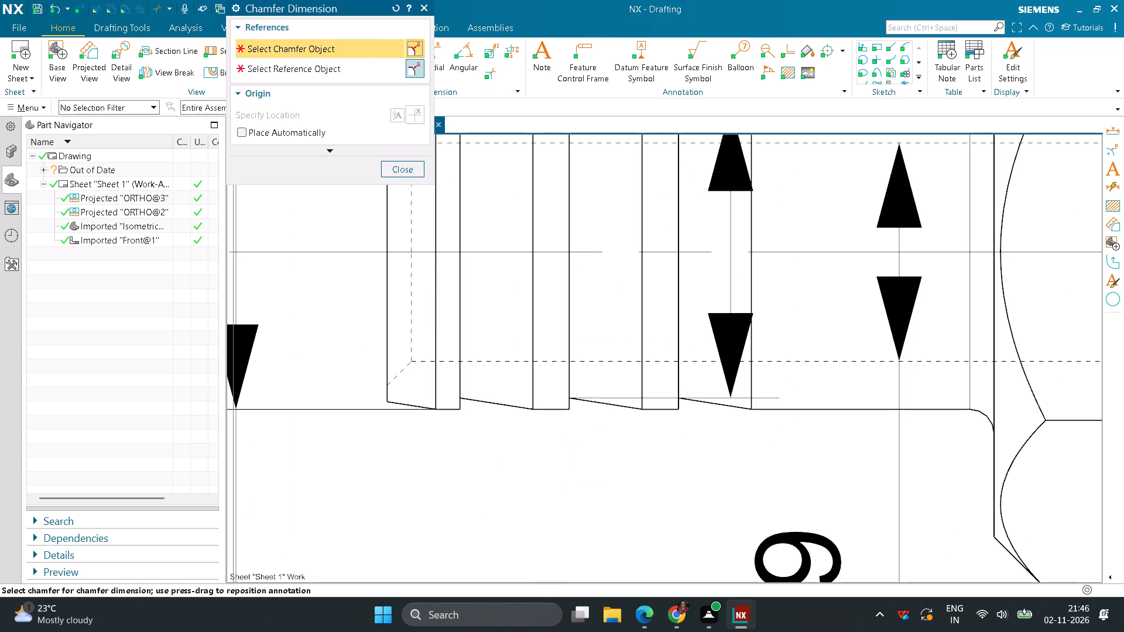
click(410, 370)
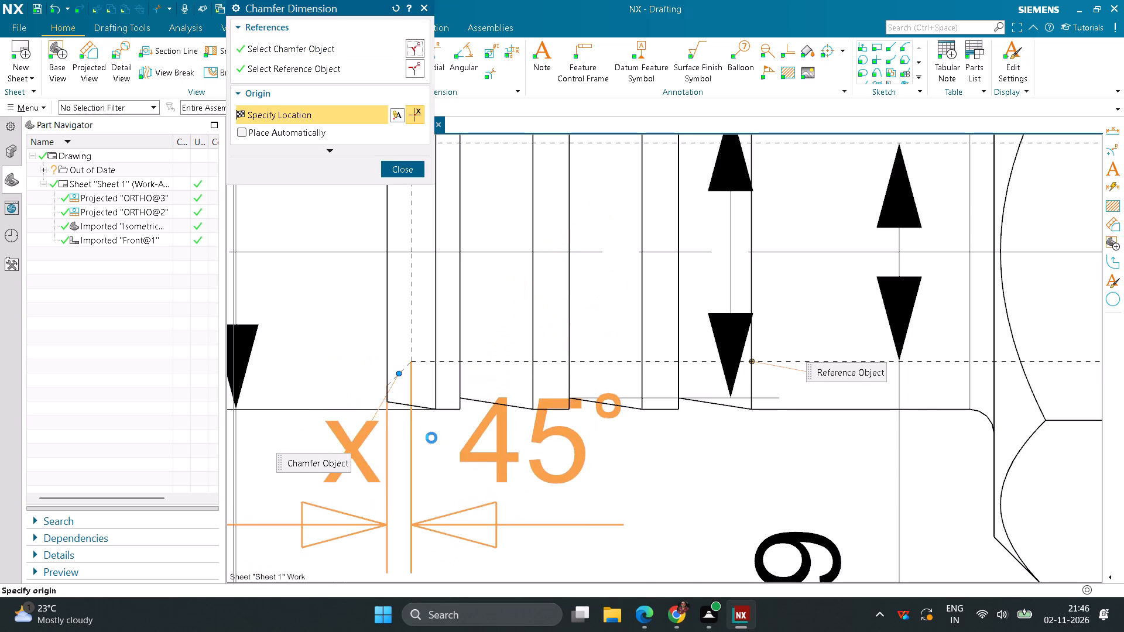
scroll(432, 444, down, 6)
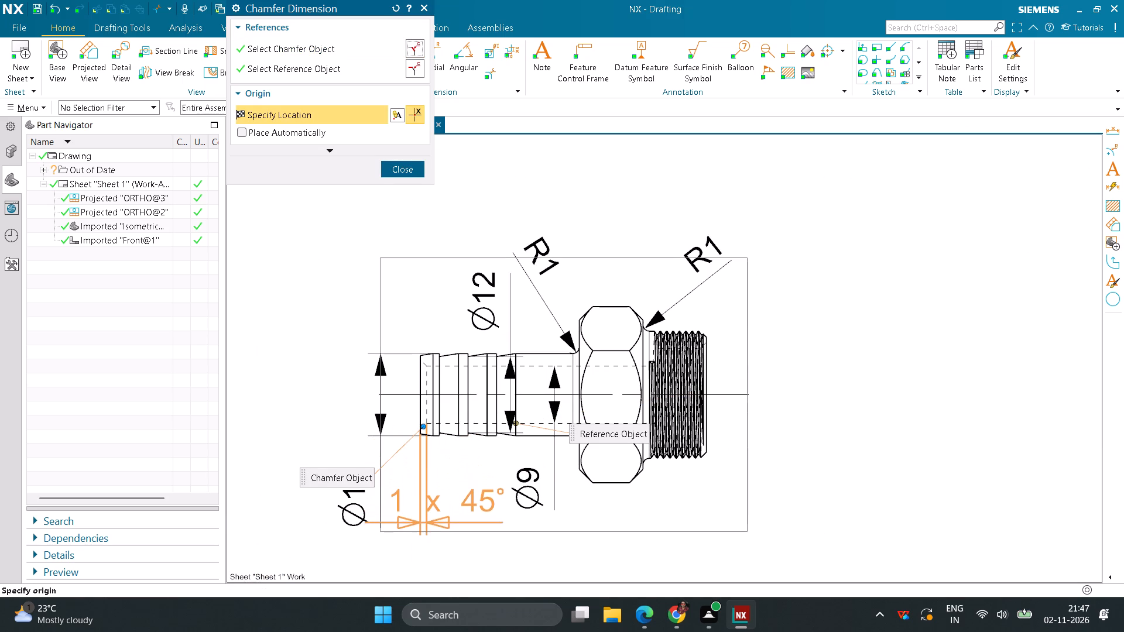
click(446, 525)
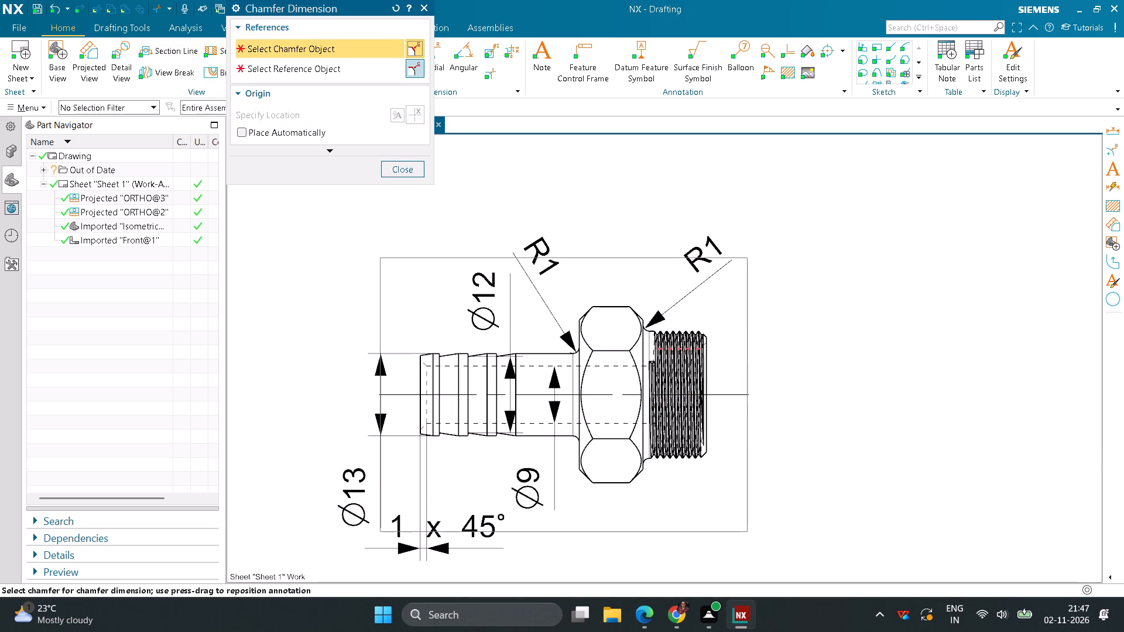
Add a Chamfer dimension to the bore's hidden chamfer at the threaded end in the upper projected view, placed beyond the thread end.
scroll(699, 348, up, 11)
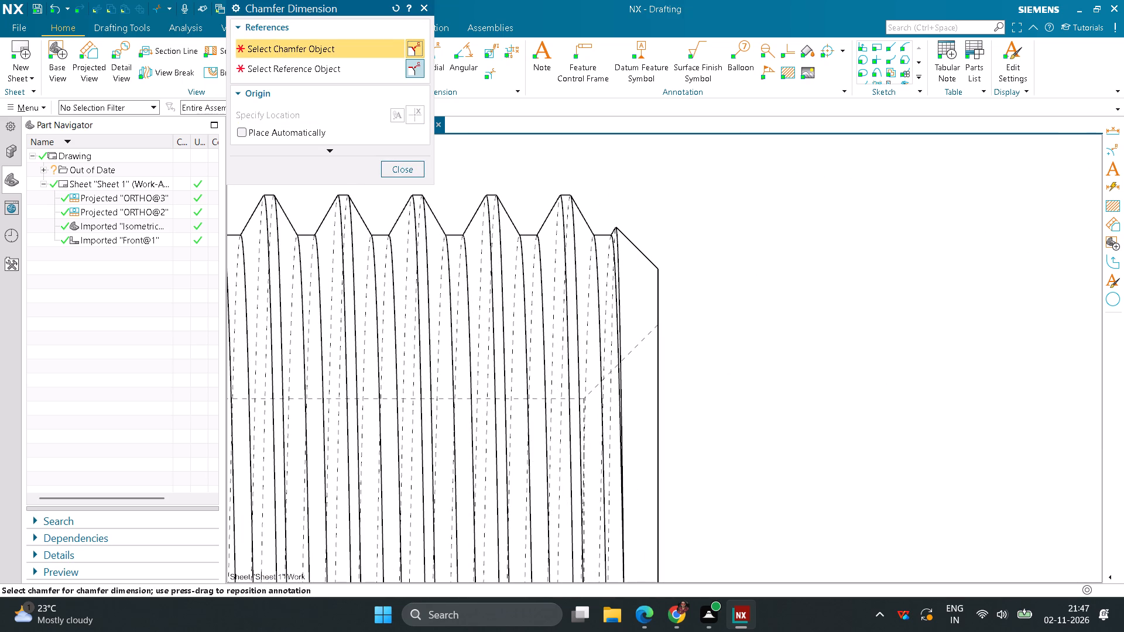
click(631, 350)
scroll(745, 366, down, 5)
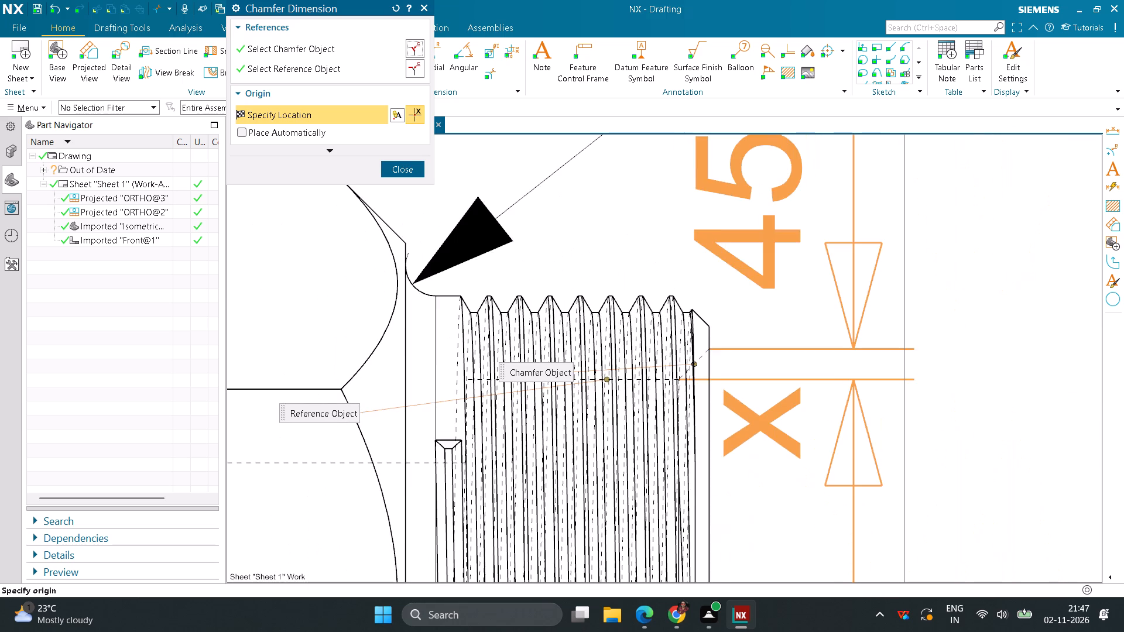
scroll(745, 367, down, 7)
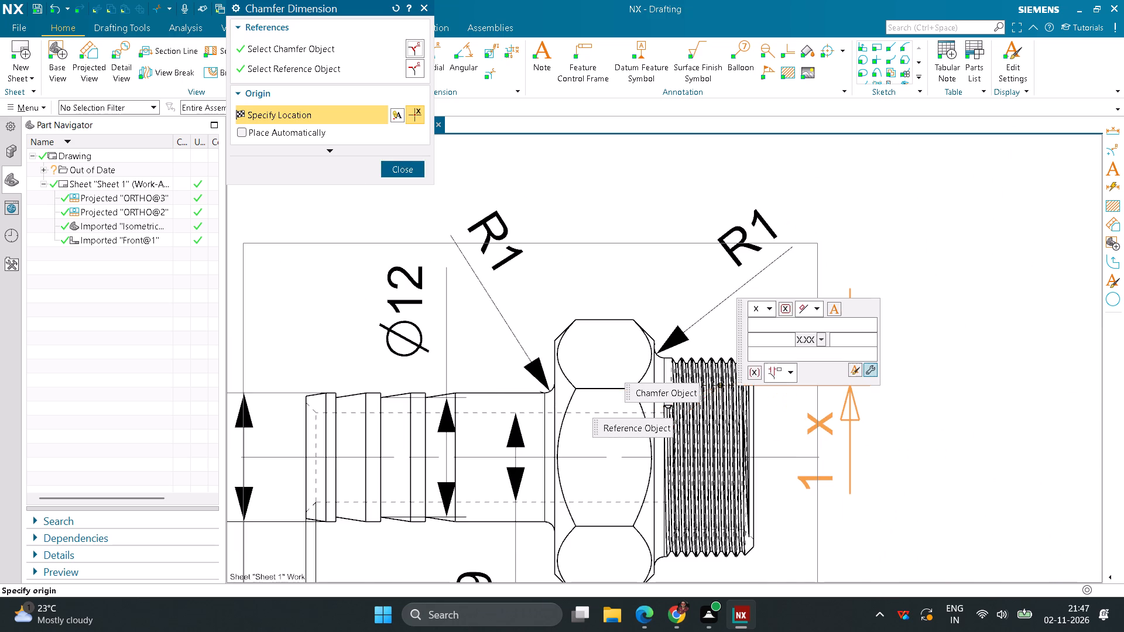
click(814, 404)
middle_drag(772, 424, 732, 186)
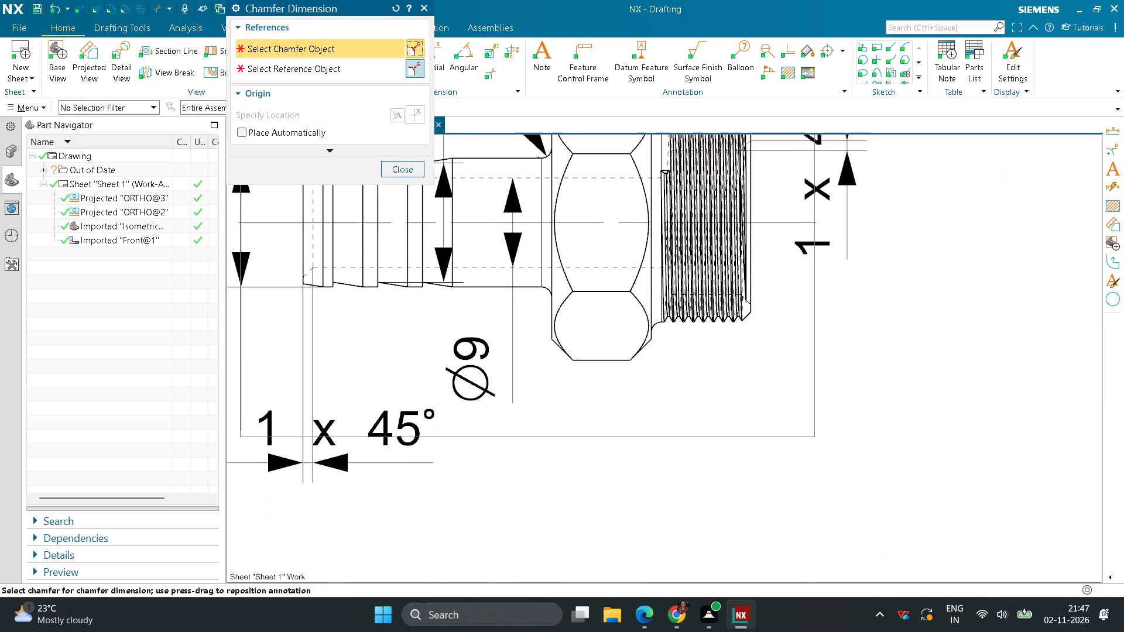
middle_drag(732, 186, 726, 162)
scroll(646, 371, down, 6)
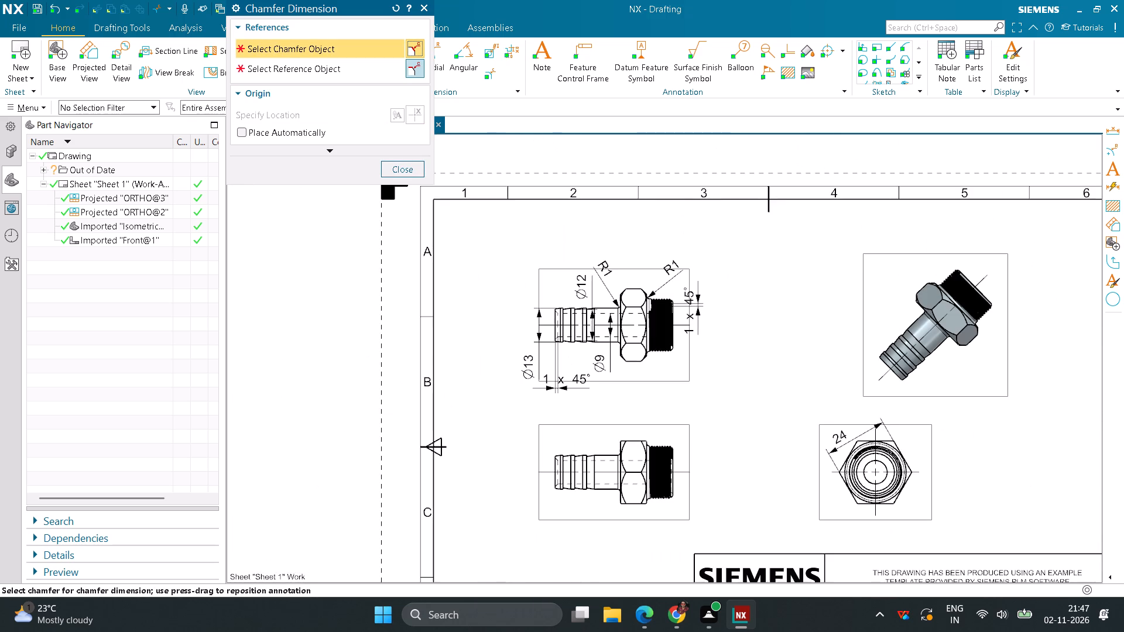
scroll(656, 503, up, 4)
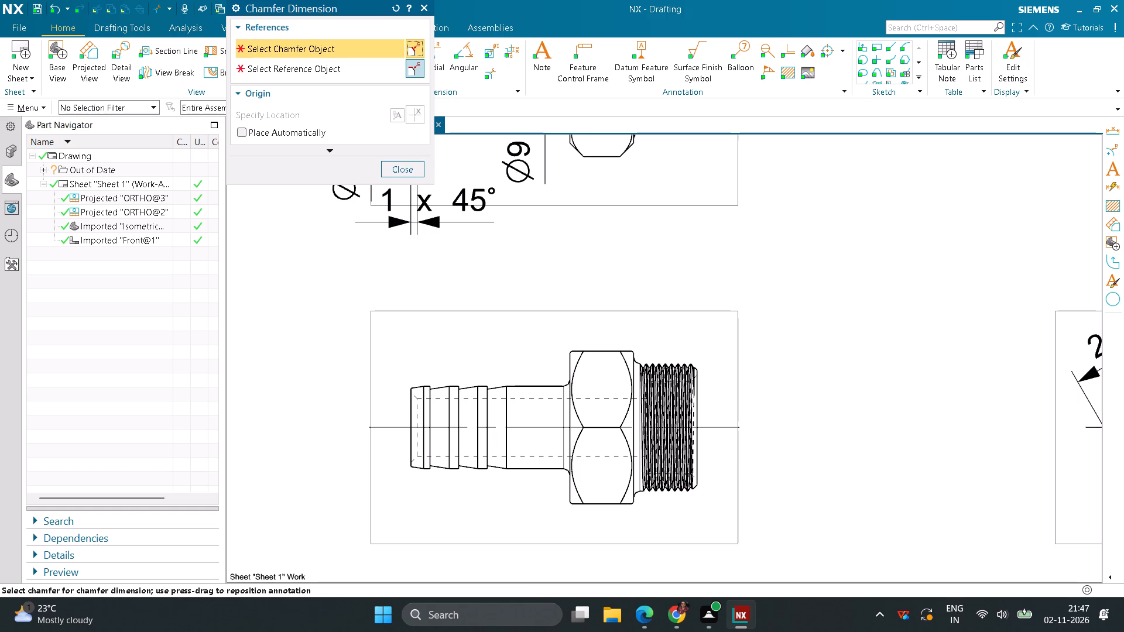
click(409, 170)
Add an Inferred linear dimension for the hexagon's axial width in the upper projected view, centred above the hexagon.
click(408, 57)
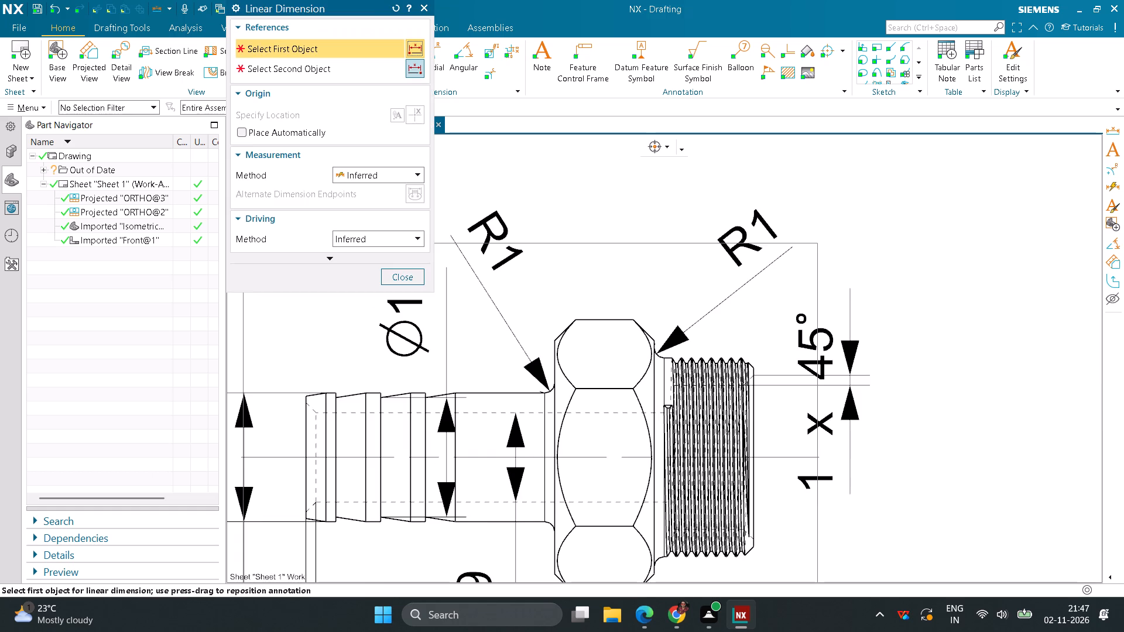
scroll(501, 331, down, 2)
scroll(517, 348, up, 4)
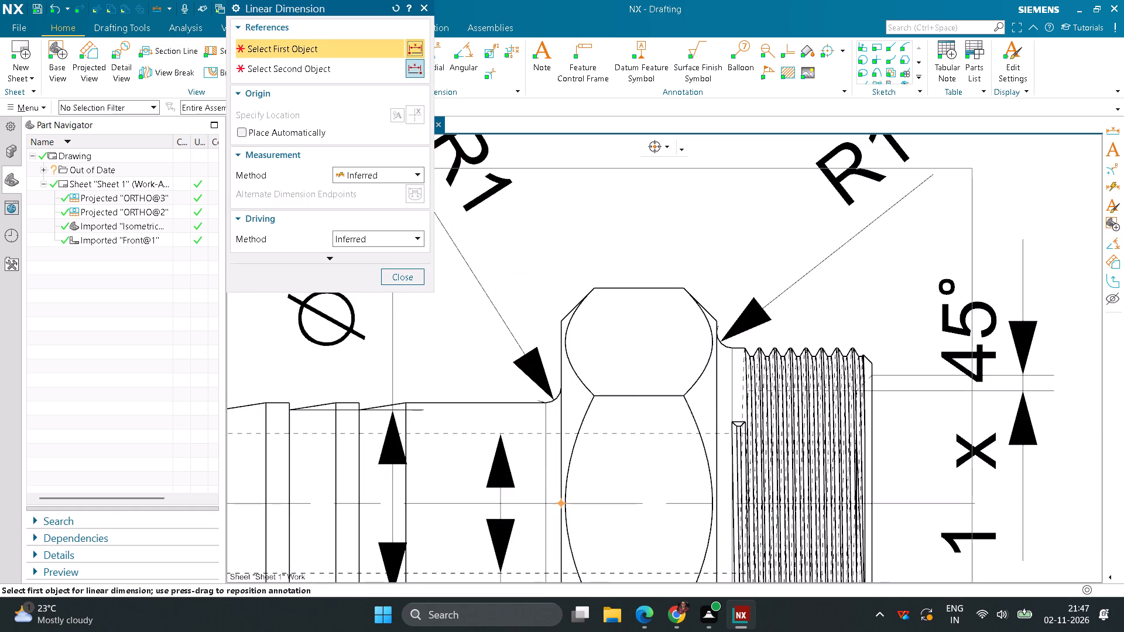
click(563, 338)
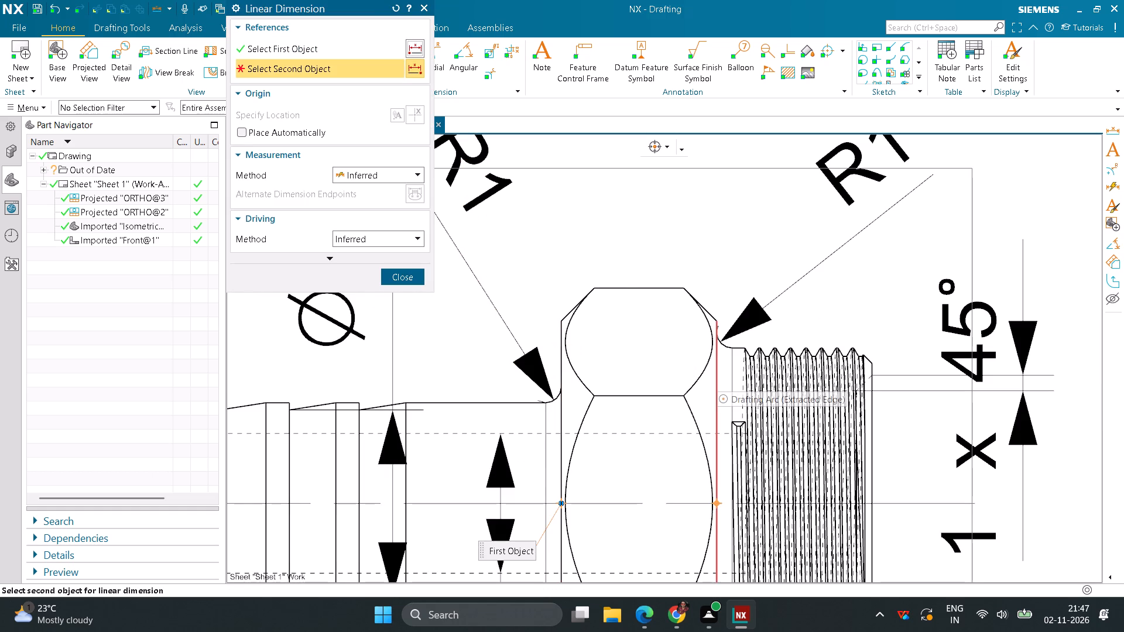
click(717, 376)
click(633, 197)
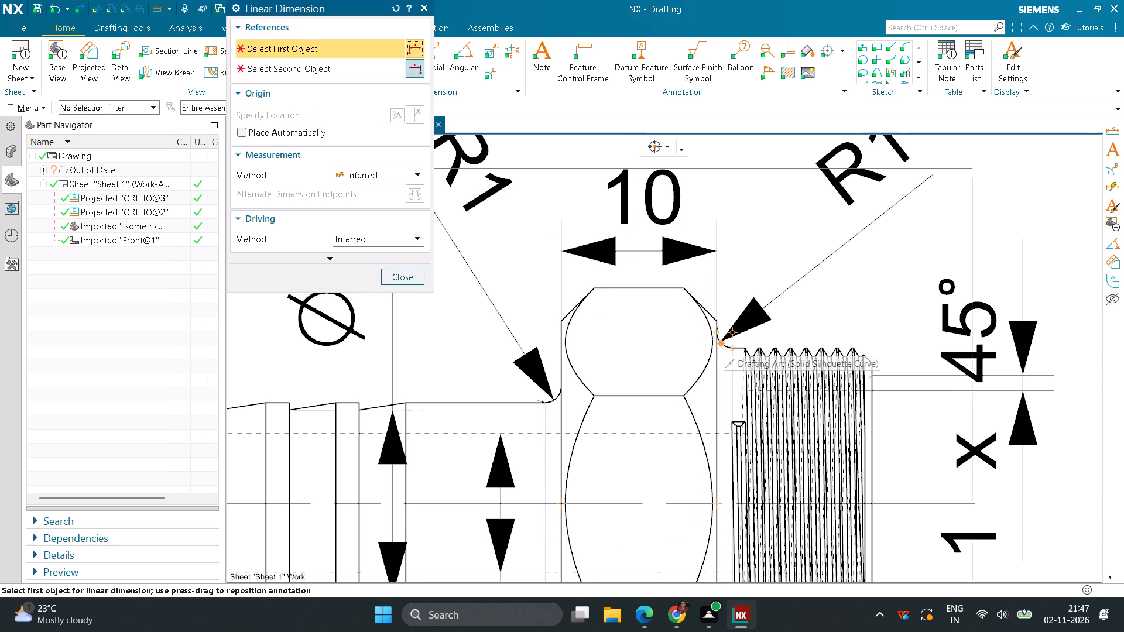
Add an Inferred linear dimension from the hexagon's thread-side face to the thread end in the upper projected view, placed above the thread.
click(720, 369)
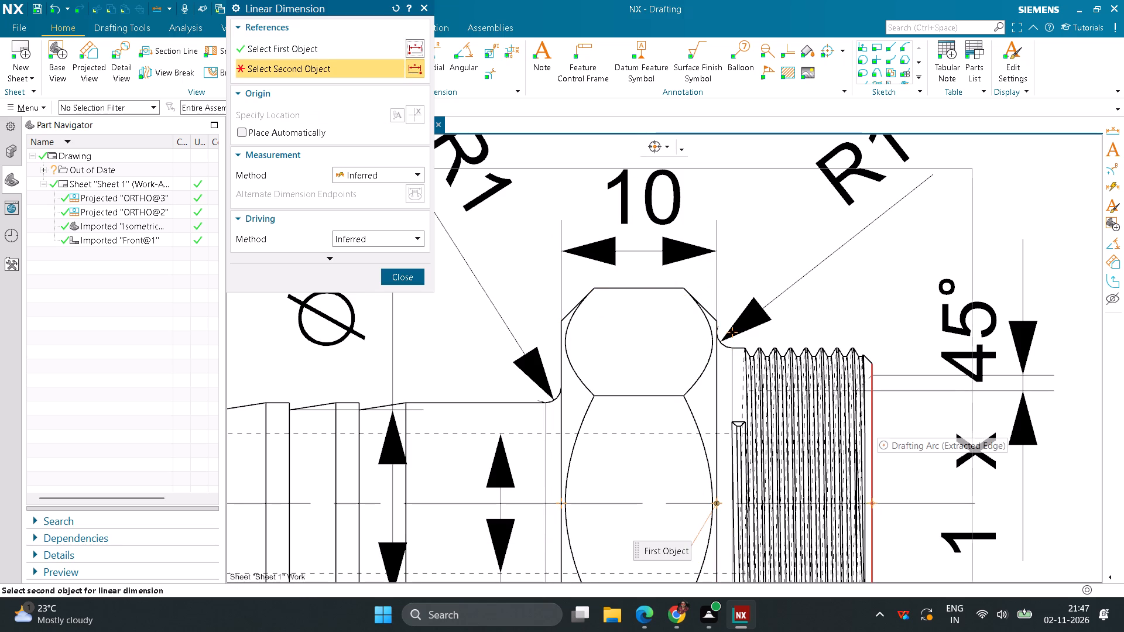
click(875, 419)
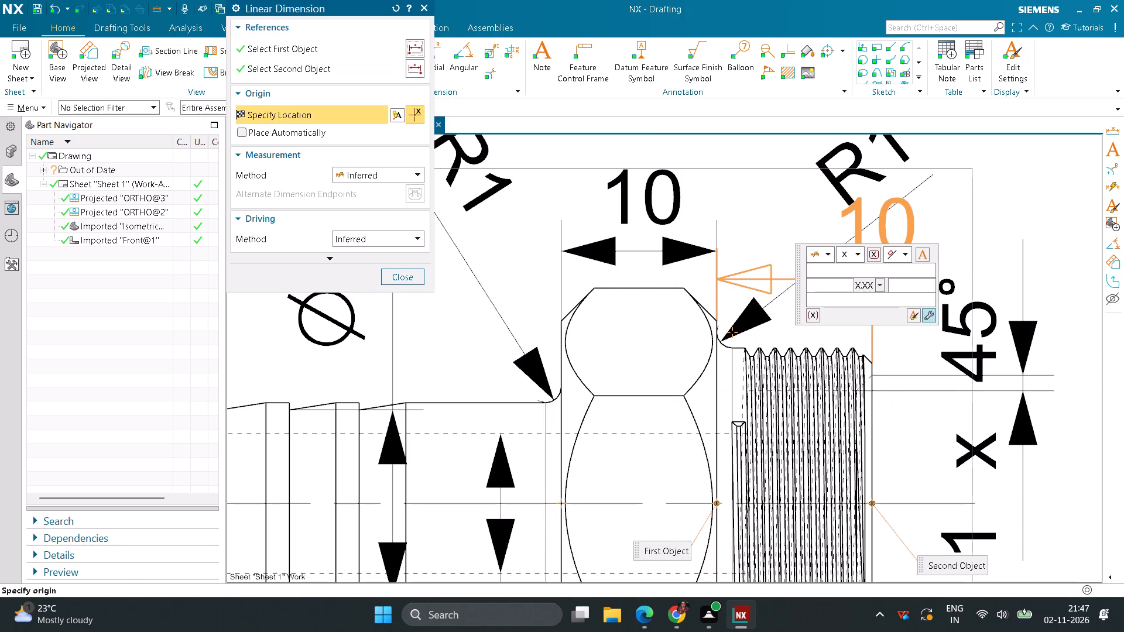
click(876, 233)
scroll(876, 245, down, 9)
scroll(869, 272, up, 1)
scroll(869, 272, down, 4)
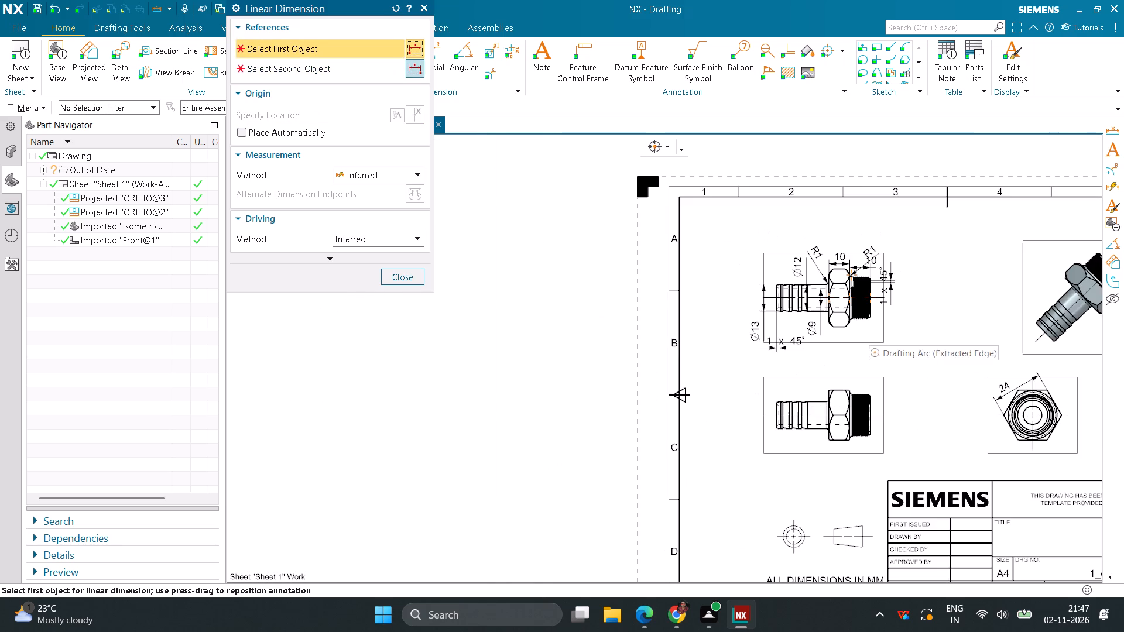
Add an Inferred linear dimension from the hexagon's shank-side face to the barbed shank end in the front view, placed above the shank.
middle_drag(852, 380, 831, 363)
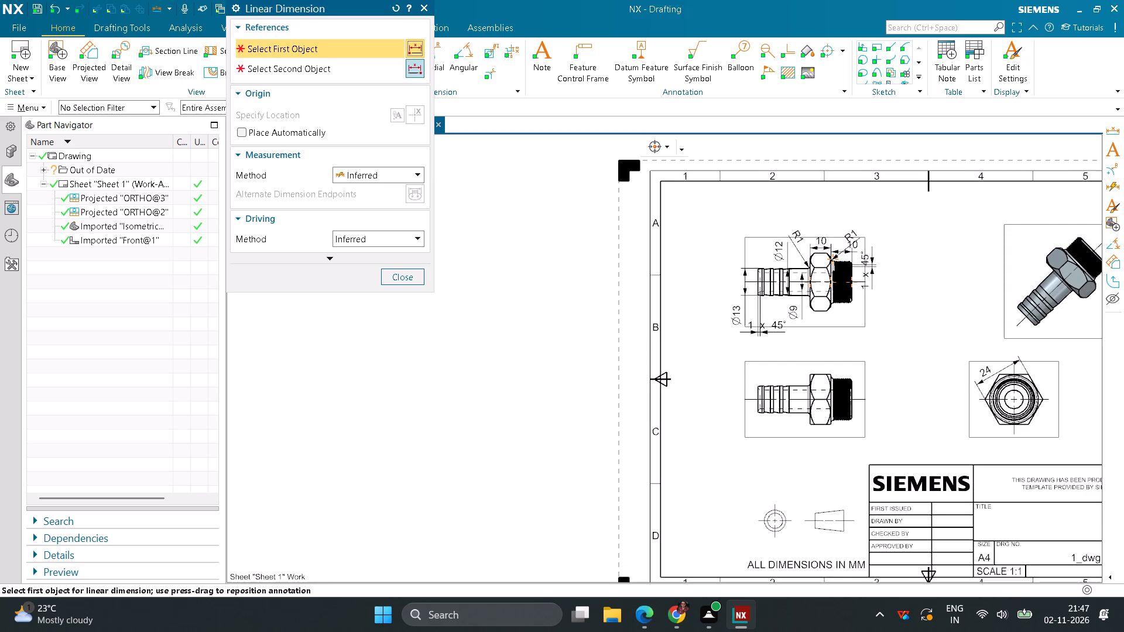
middle_drag(831, 363, 719, 300)
scroll(685, 341, up, 6)
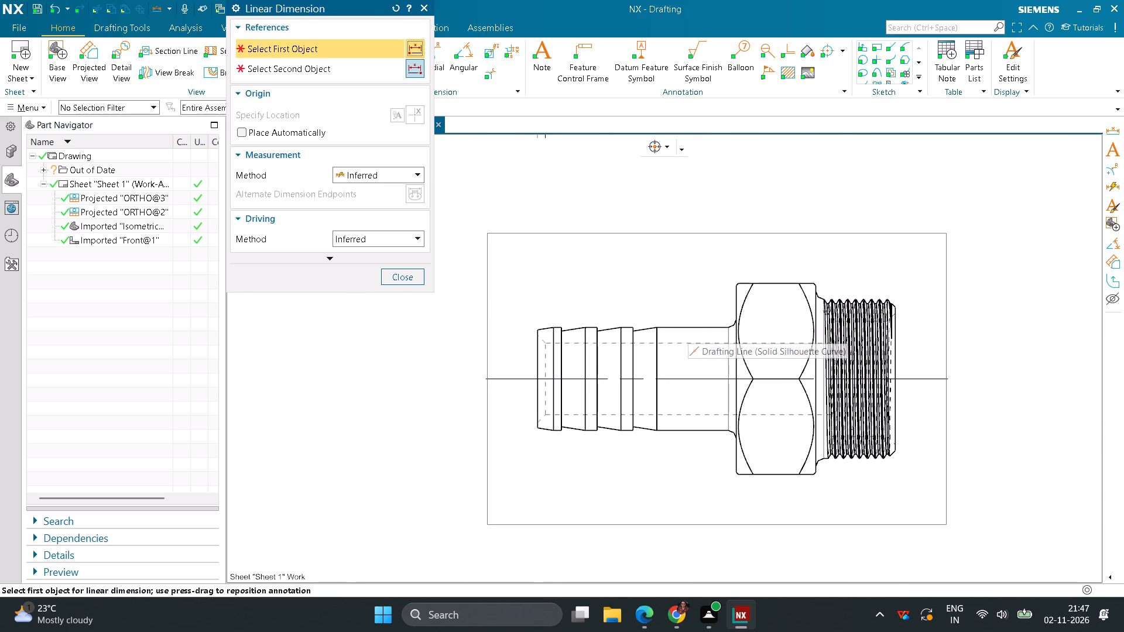
click(735, 307)
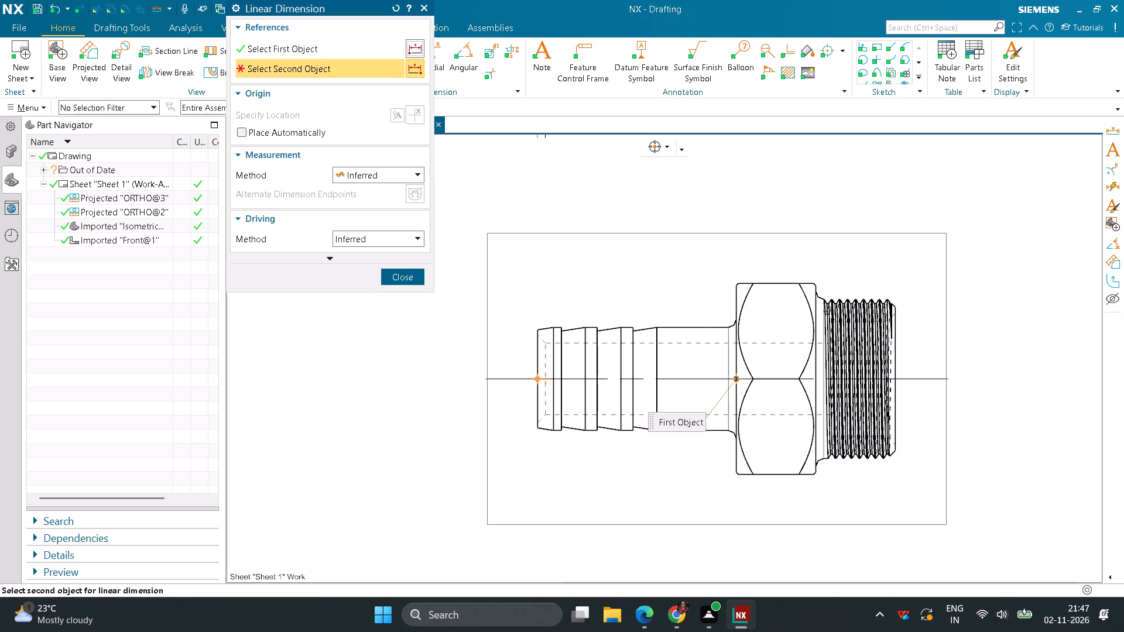
click(537, 346)
click(583, 265)
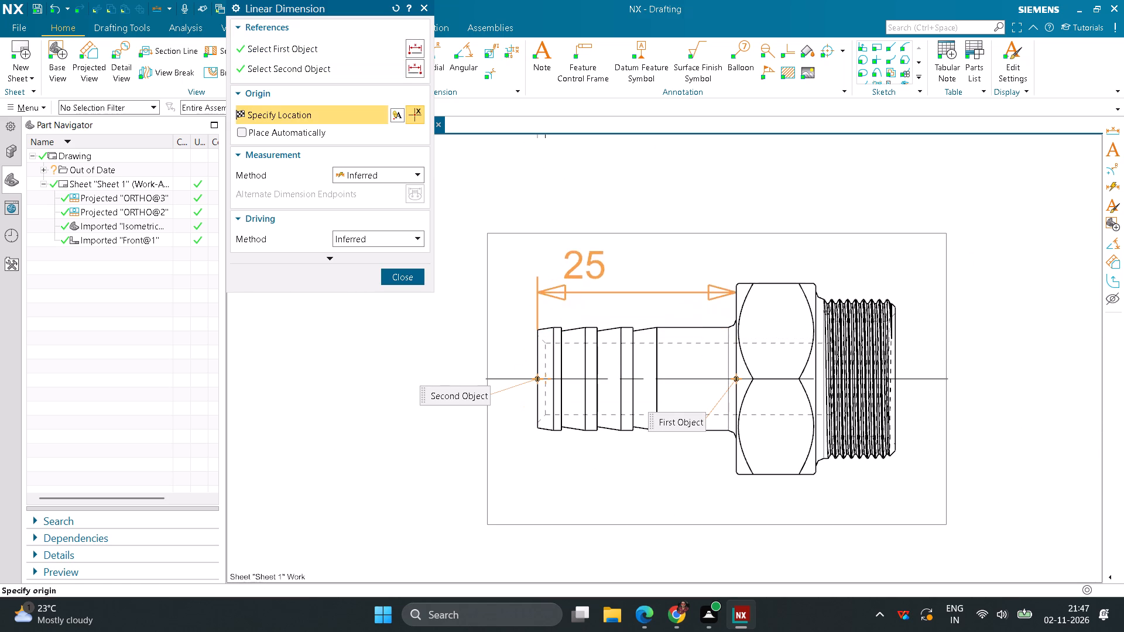
scroll(877, 353, up, 11)
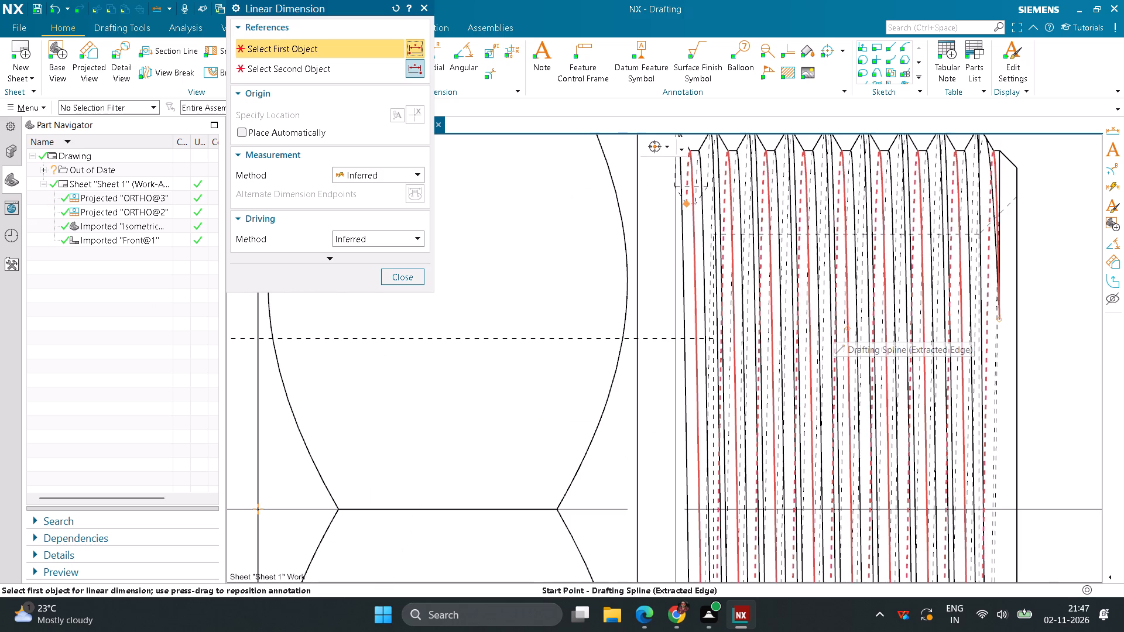
scroll(832, 329, down, 7)
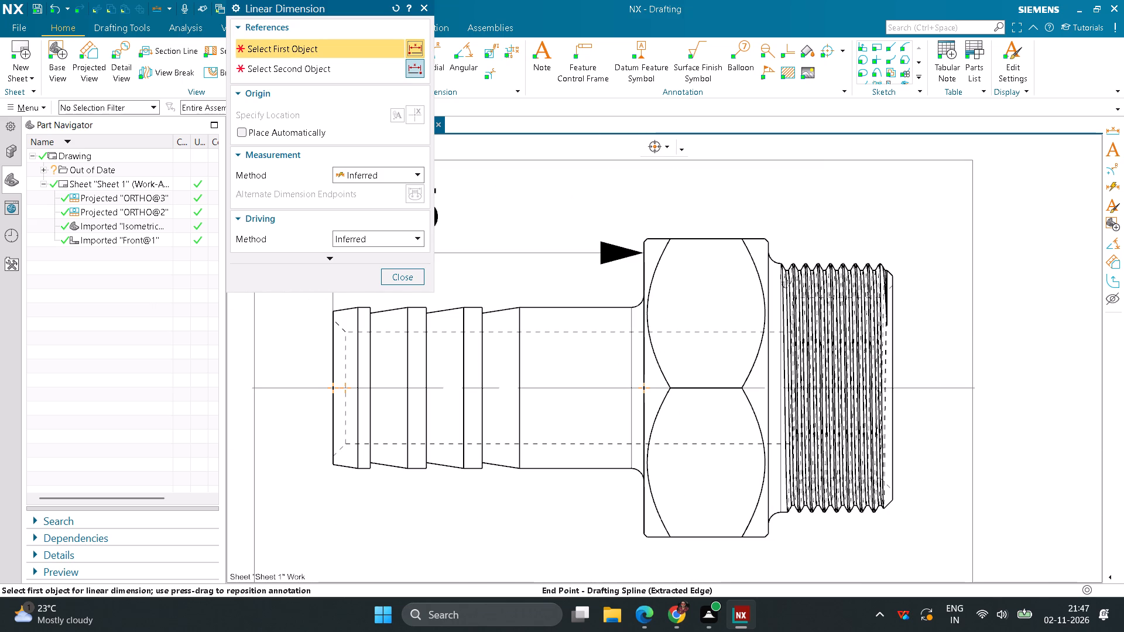
click(410, 281)
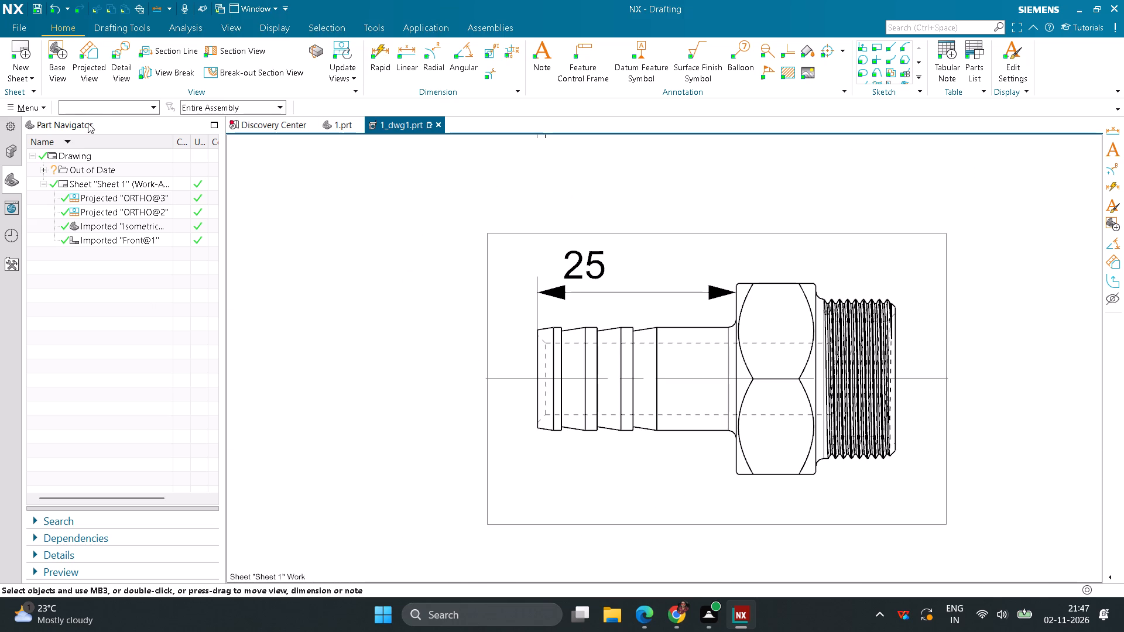
Turn off the display of view borders in the drawing view workflow settings of the Drafting Preferences.
click(43, 105)
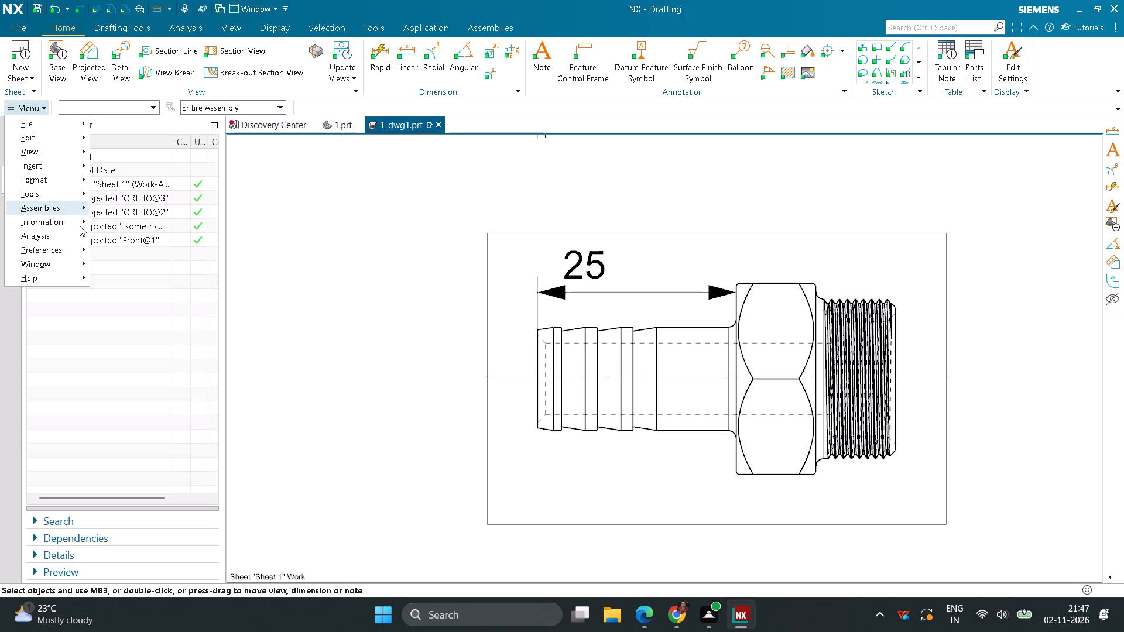
click(70, 248)
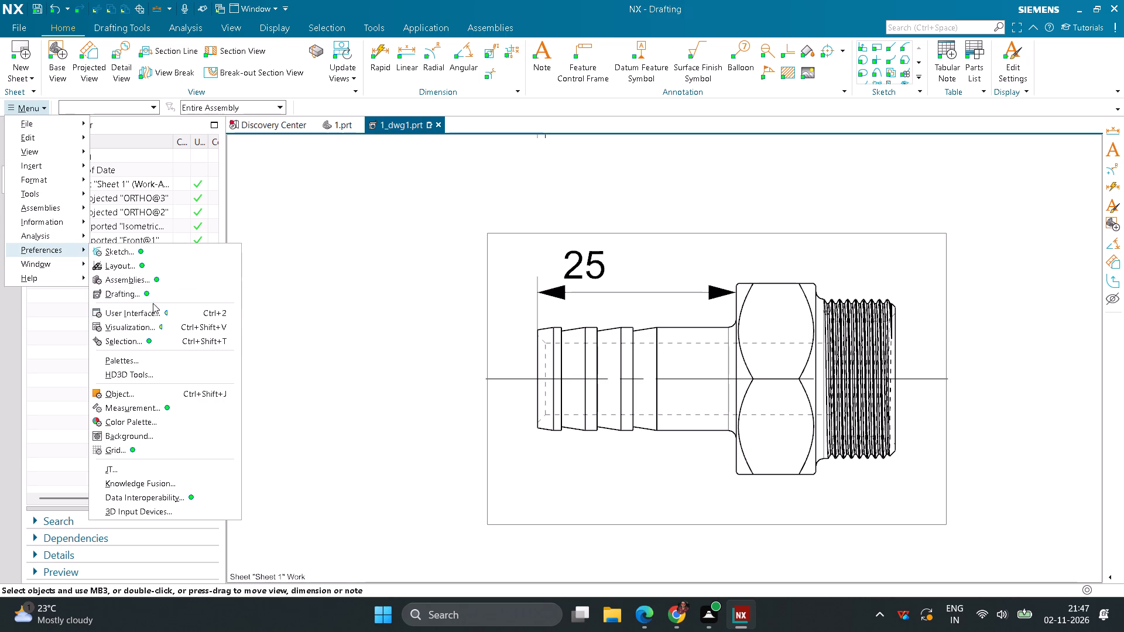
click(136, 290)
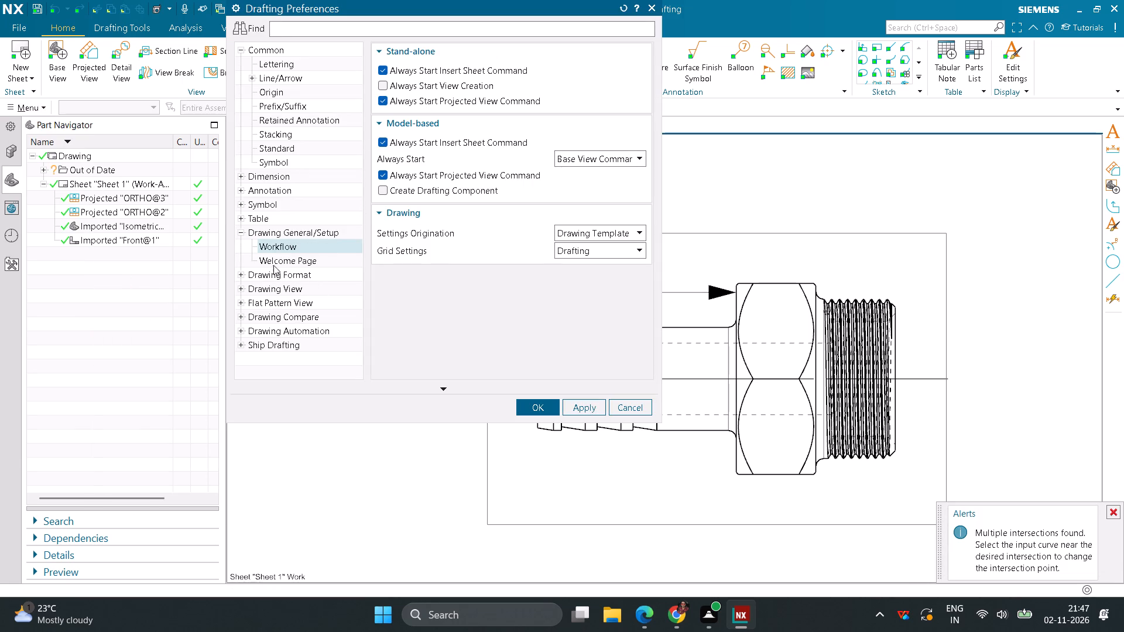
click(240, 288)
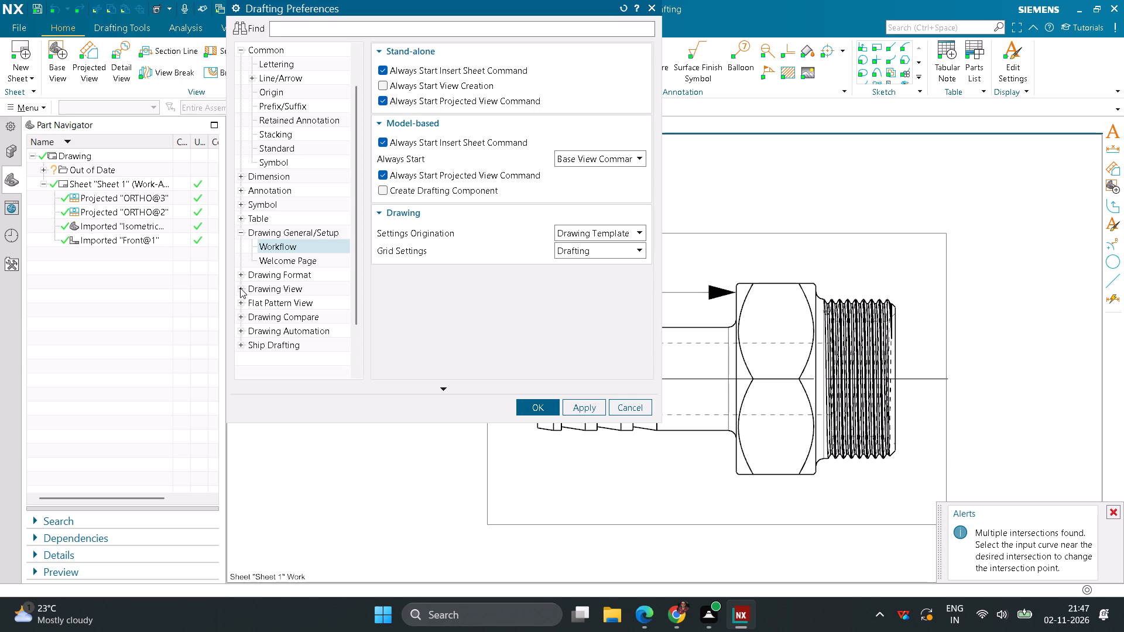
click(281, 266)
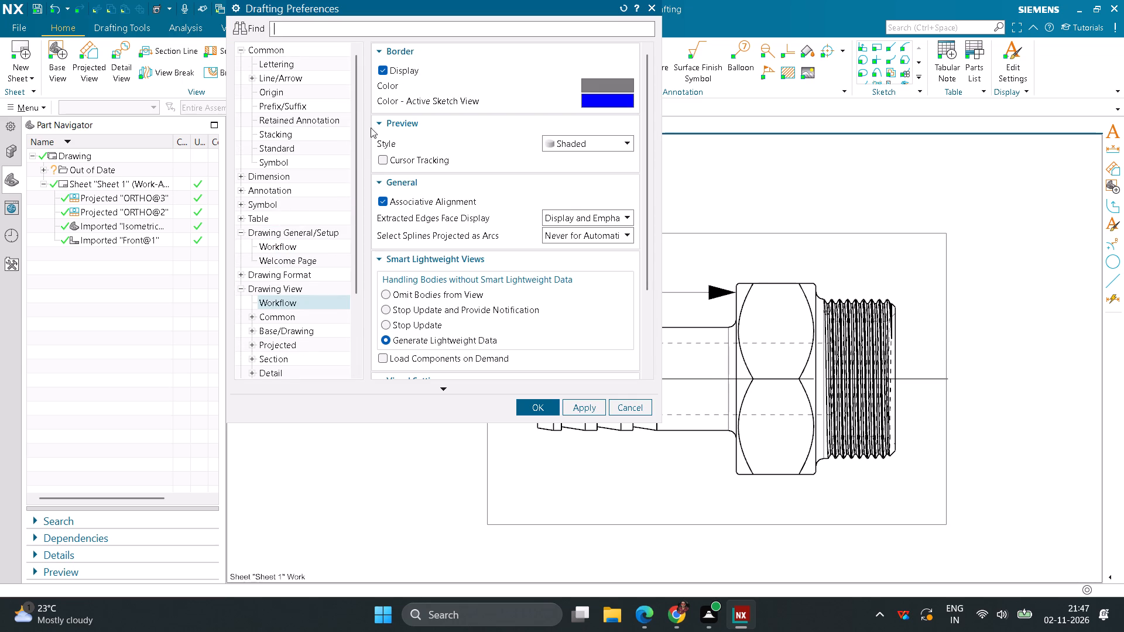
click(385, 72)
click(592, 406)
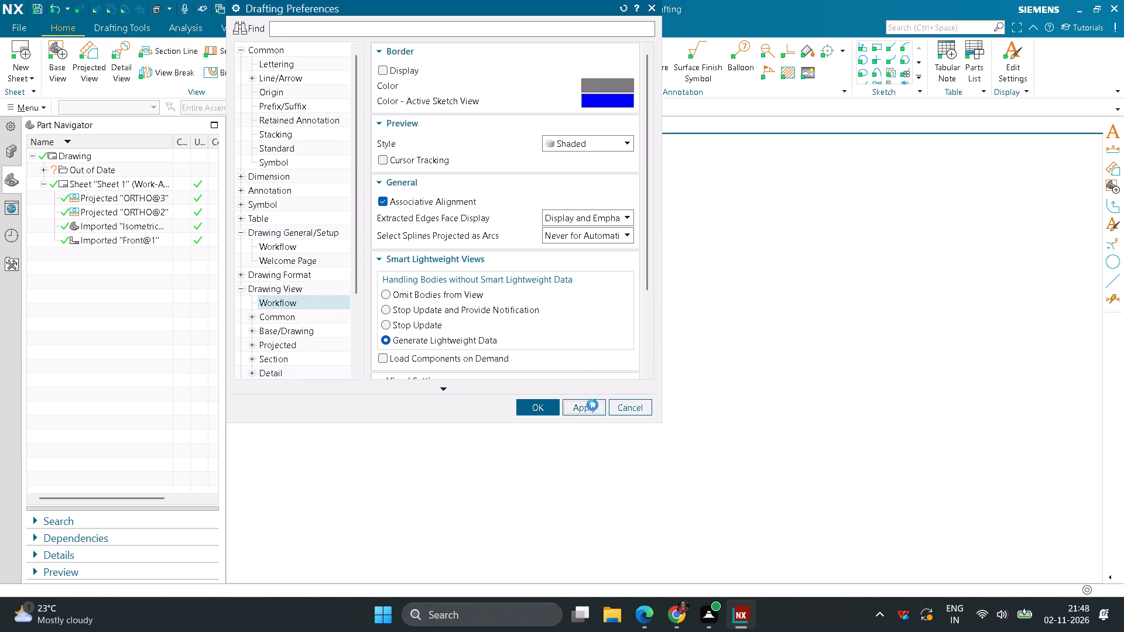
click(545, 410)
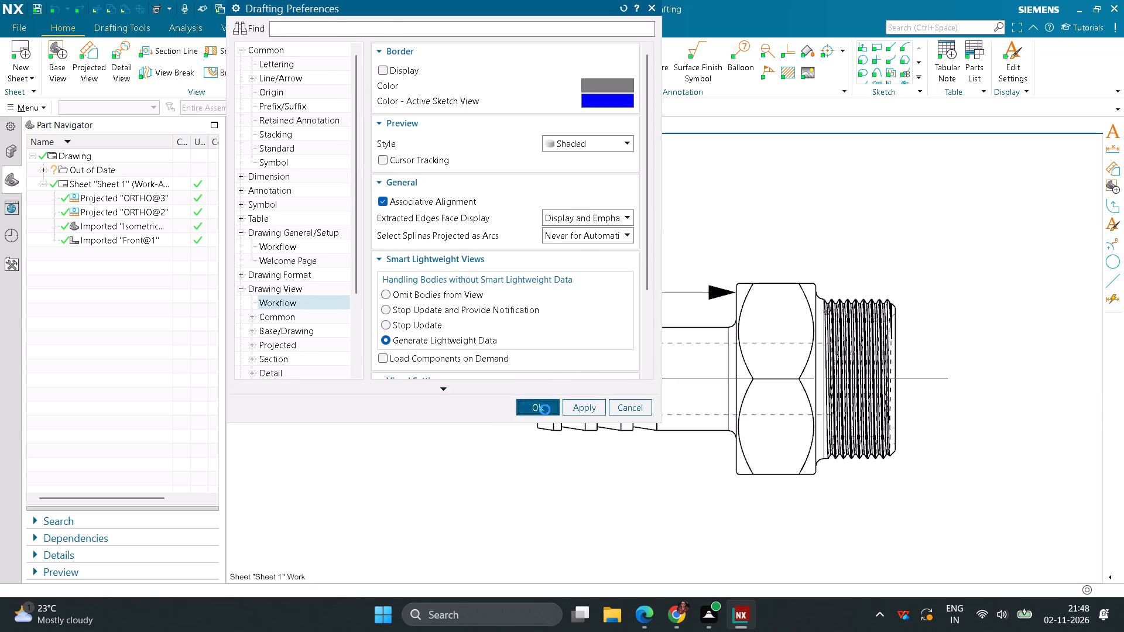
Label the views with notes placed below them: ISOMETRIC, FRONT for the lower barbed view, TOP for the upper one and RIGHT for the hexagonal end view.
scroll(556, 399, down, 9)
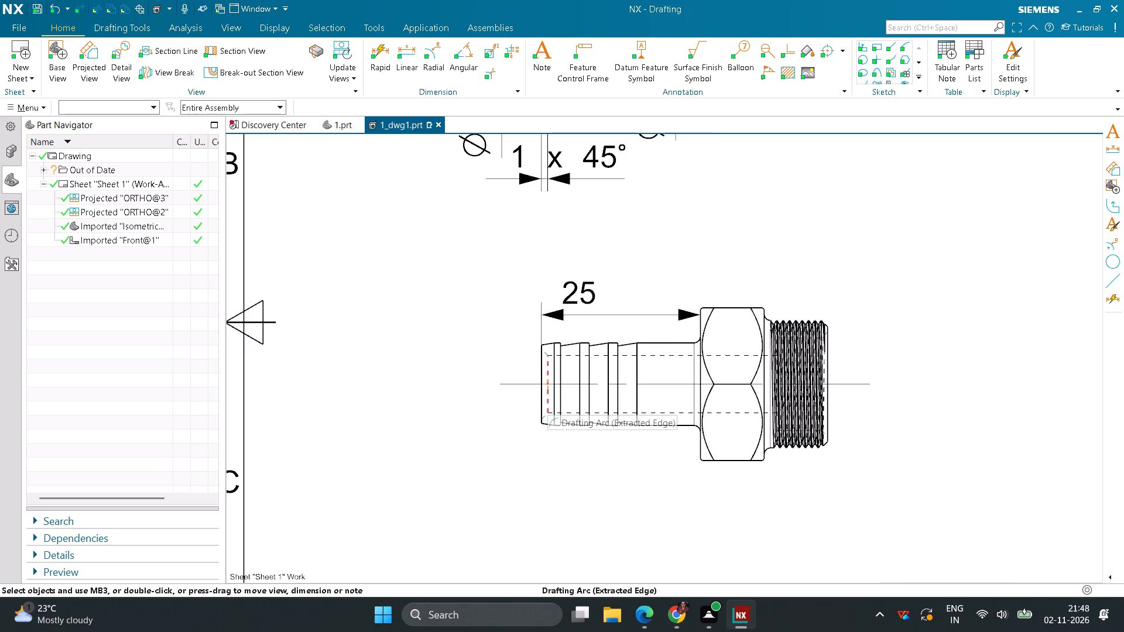
scroll(547, 396, down, 5)
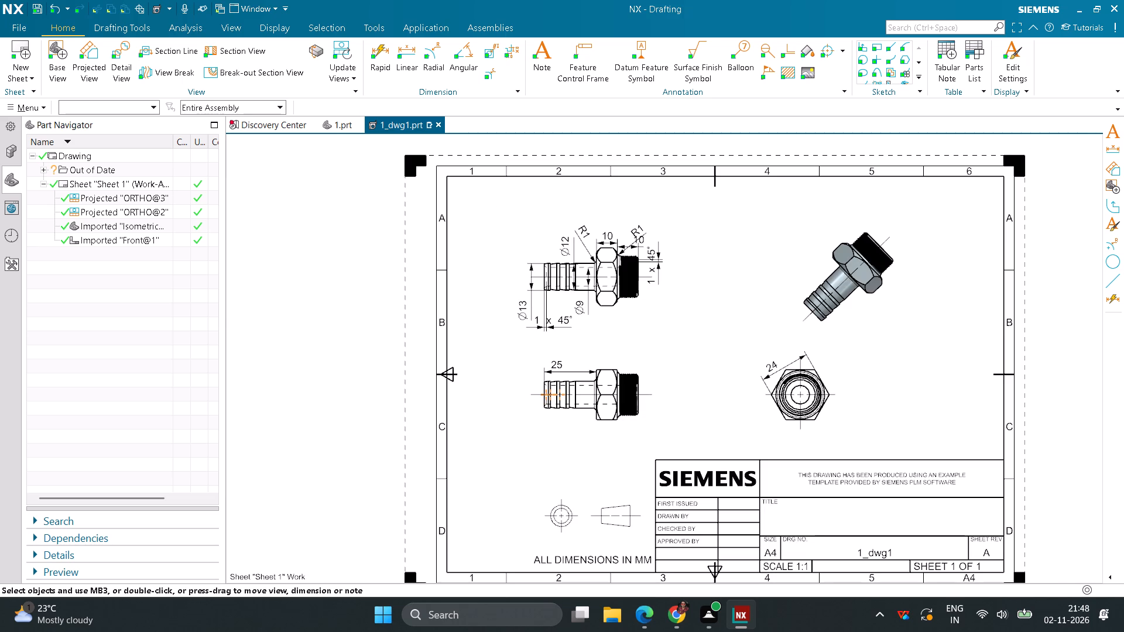
click(542, 64)
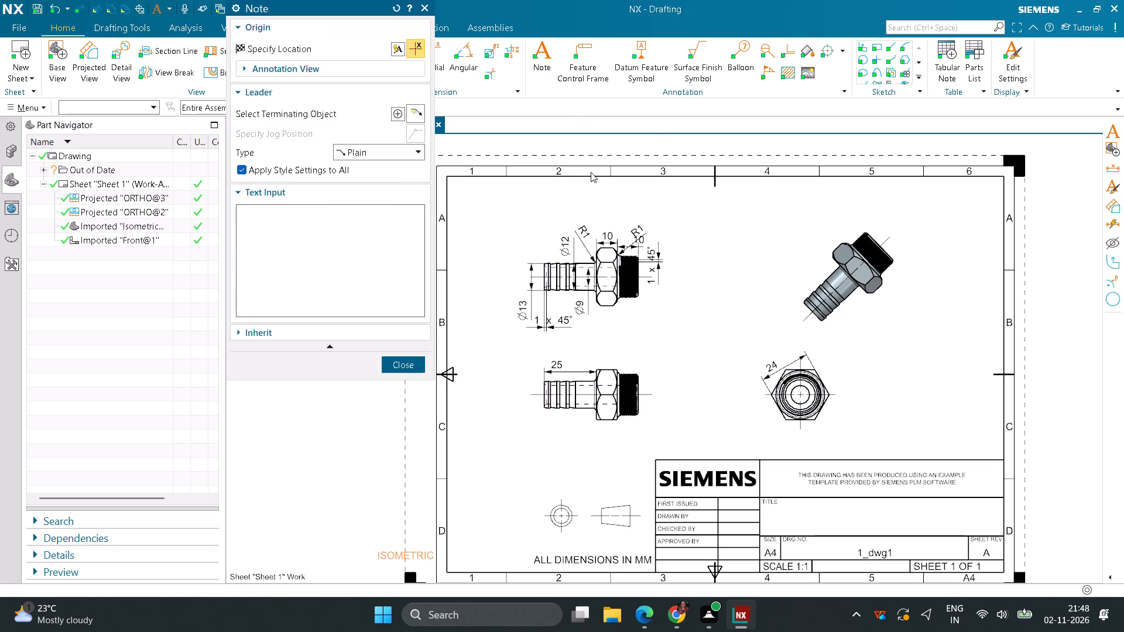
click(860, 369)
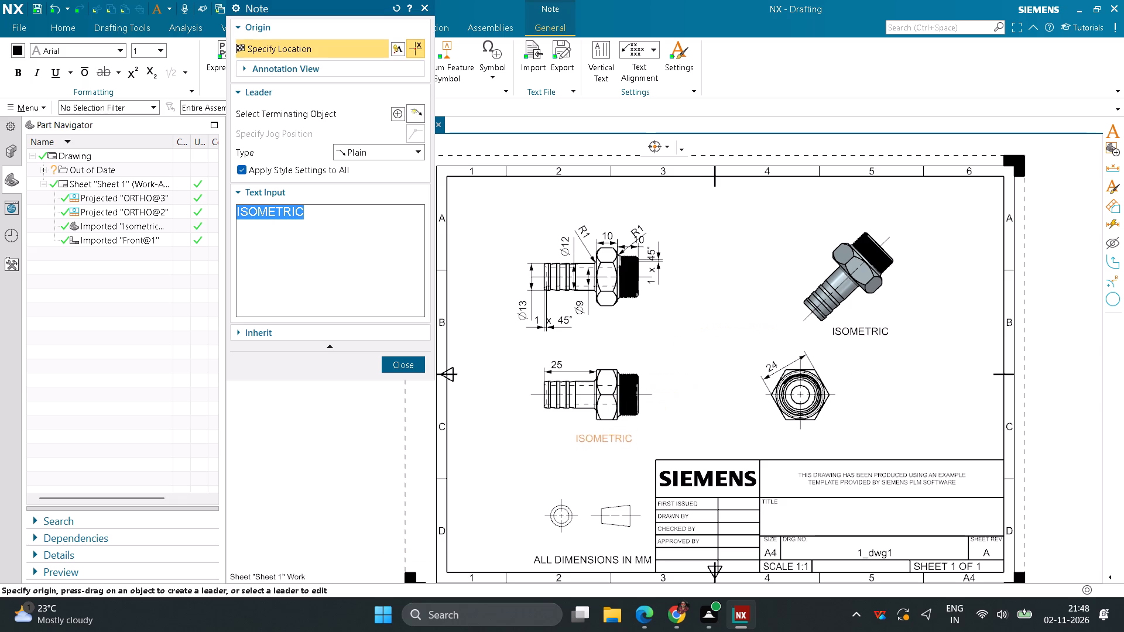
text(FRONT)
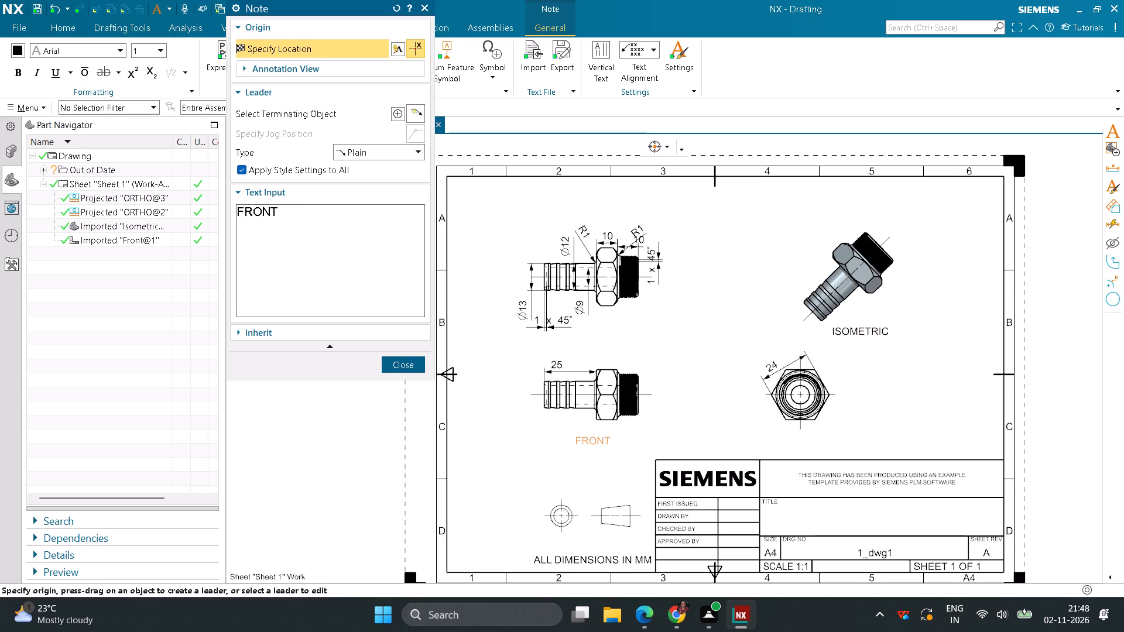
key(Return)
click(592, 479)
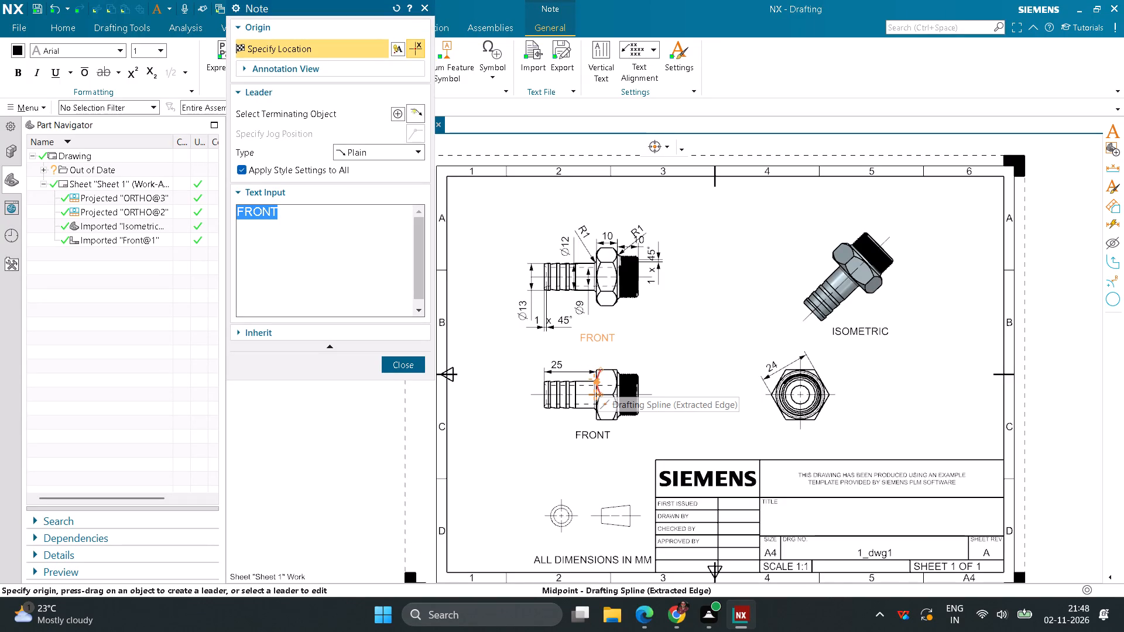
text(TOP)
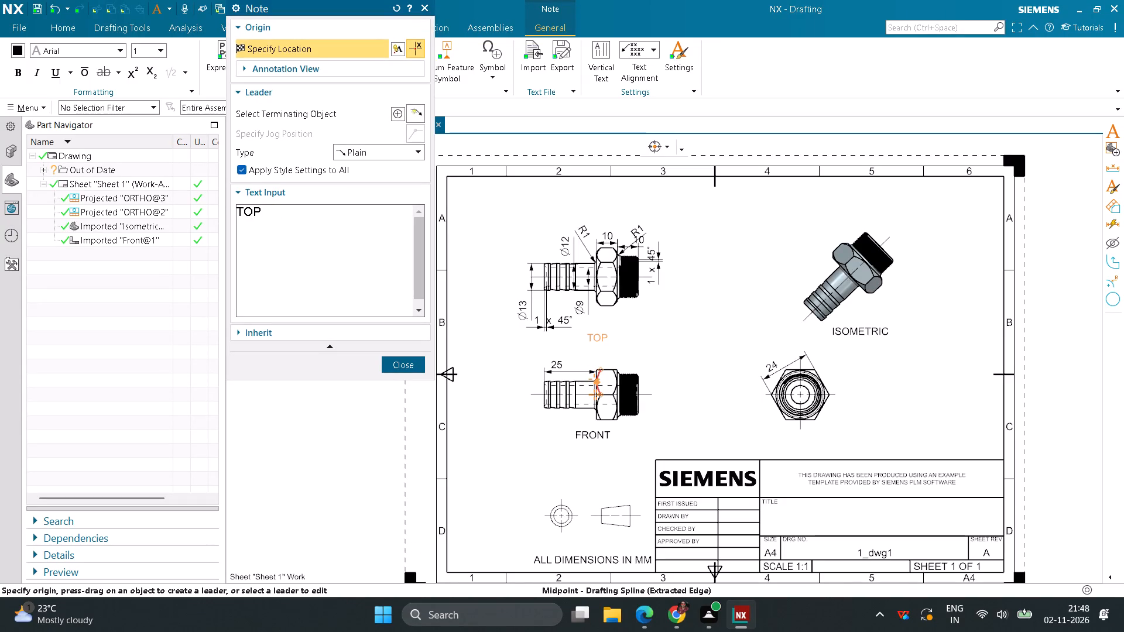
click(598, 382)
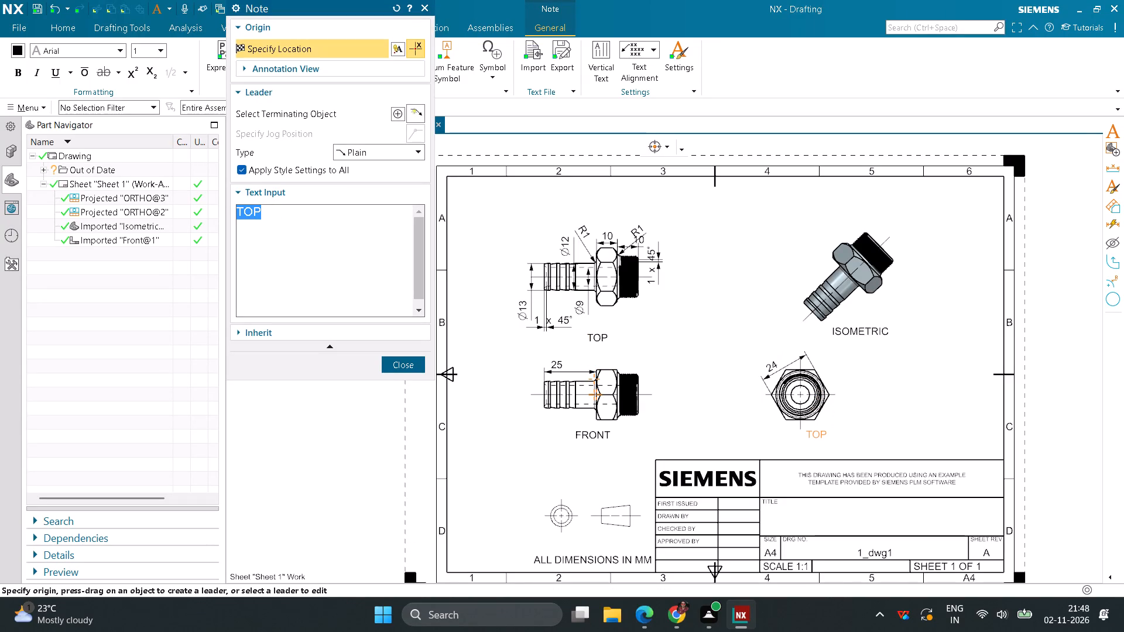
text(RIGHT)
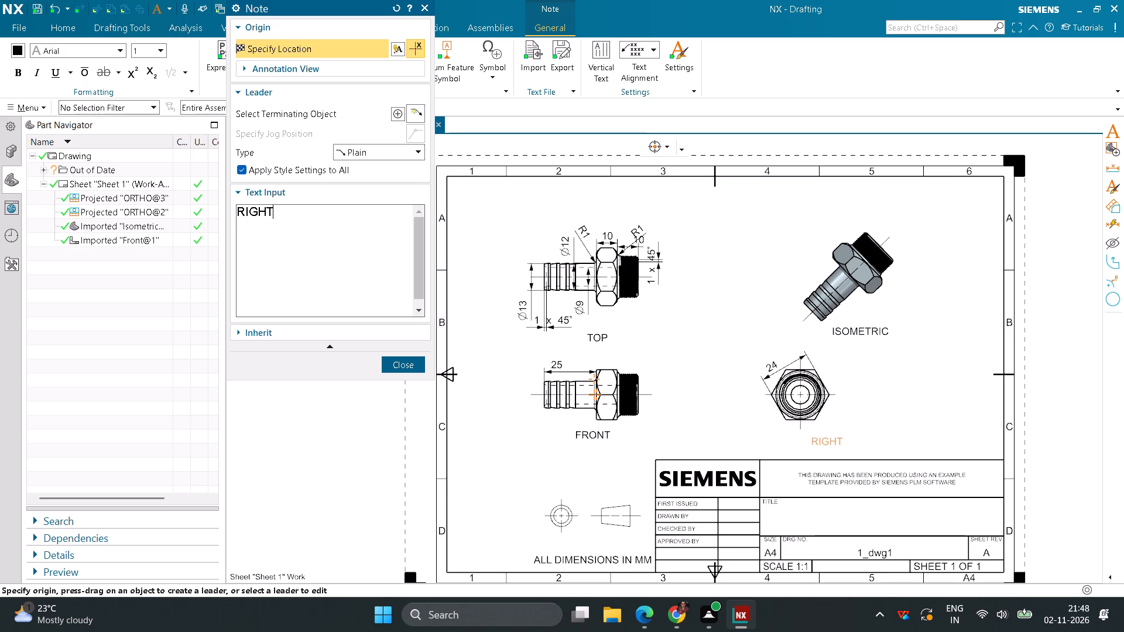
click(820, 484)
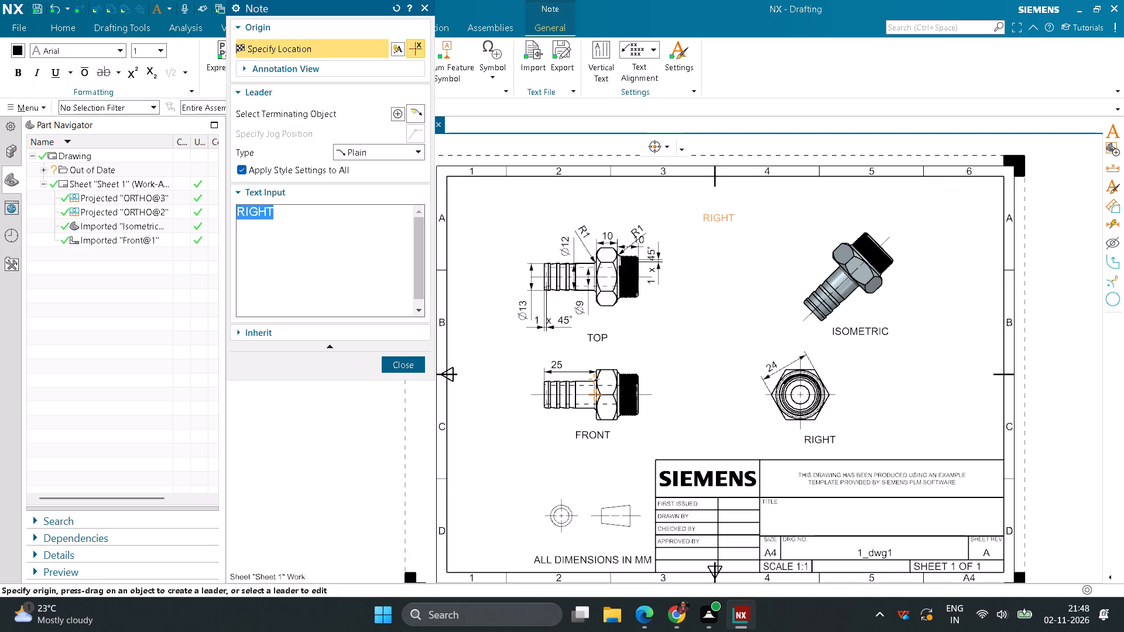
Place a PART MODEL title note at the top centre of the sheet.
text(PART MODEL)
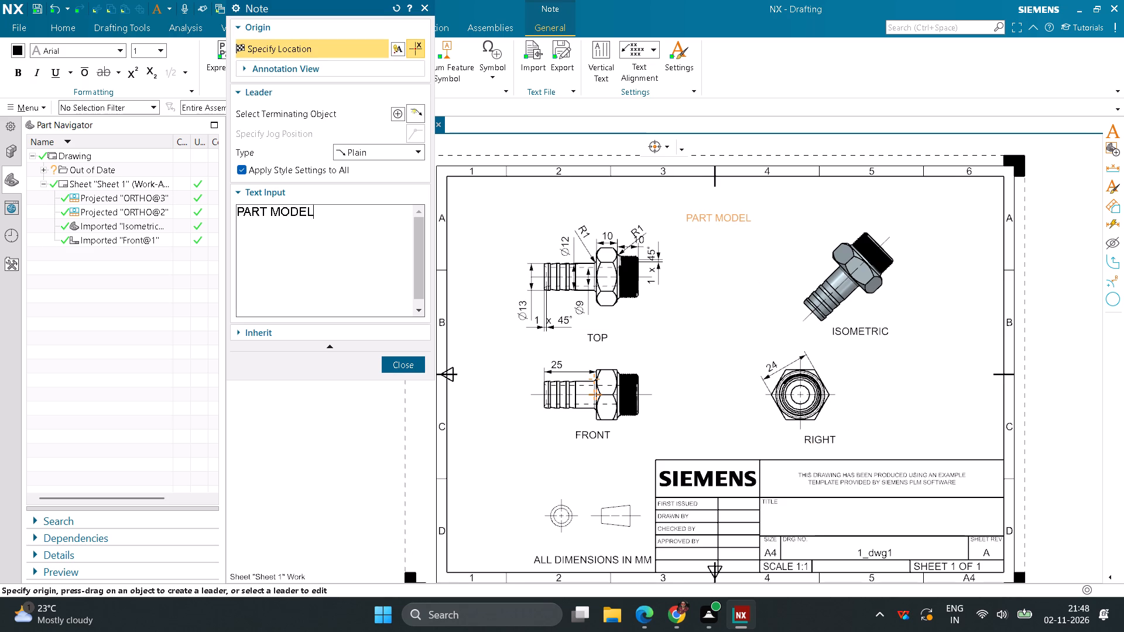
click(708, 249)
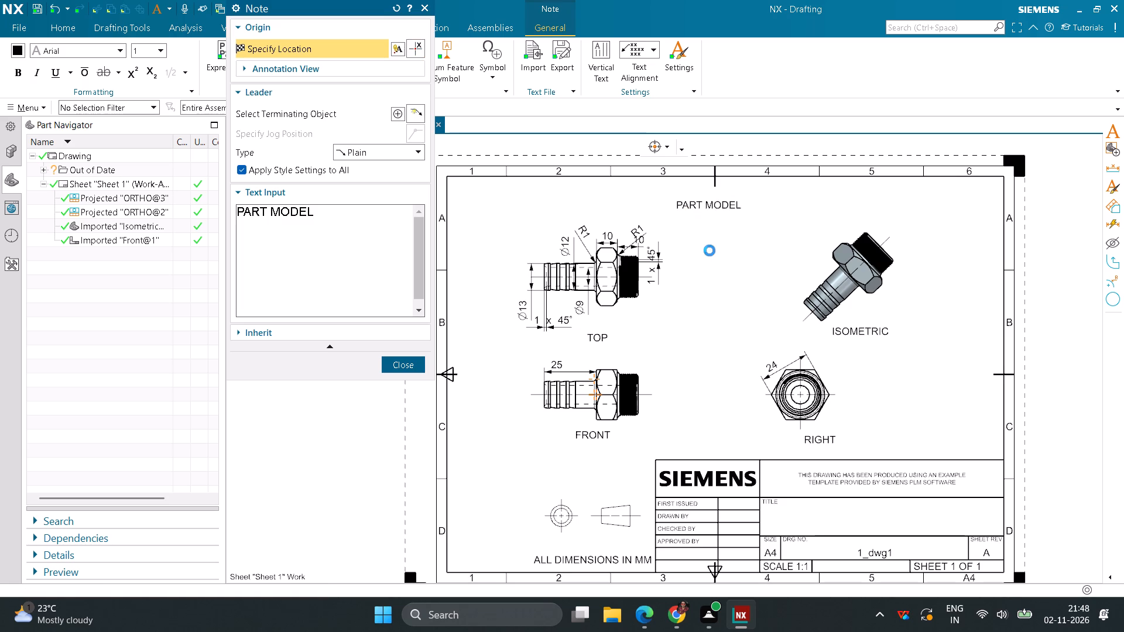
click(399, 364)
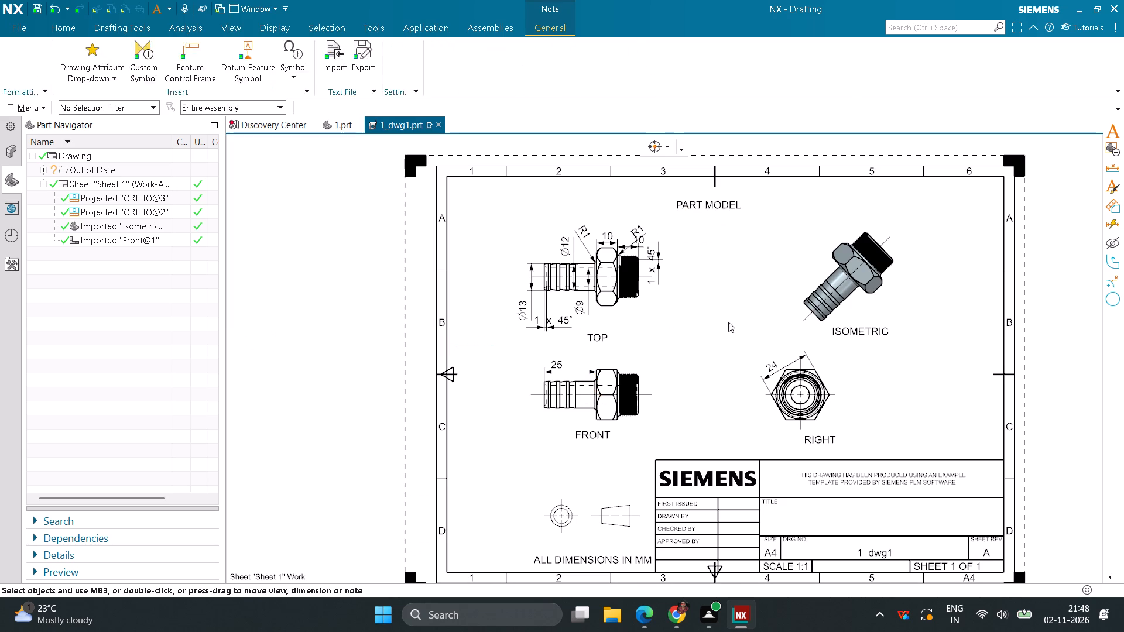
Set the PART MODEL title's lettering to Bold Italic with a height of 6.
right_click(711, 205)
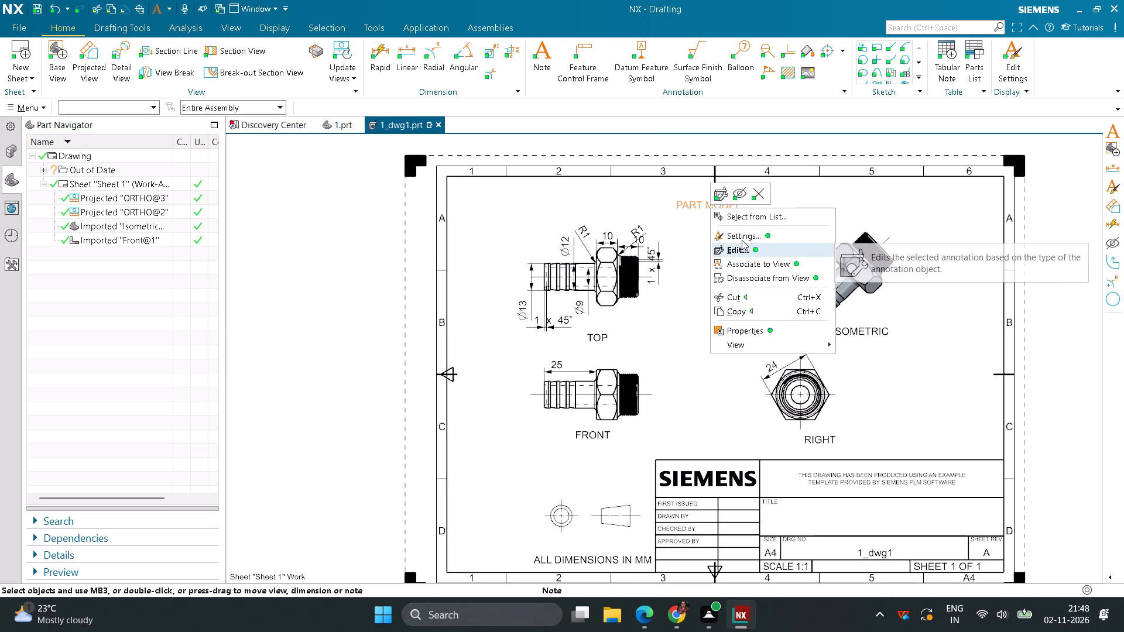
click(741, 236)
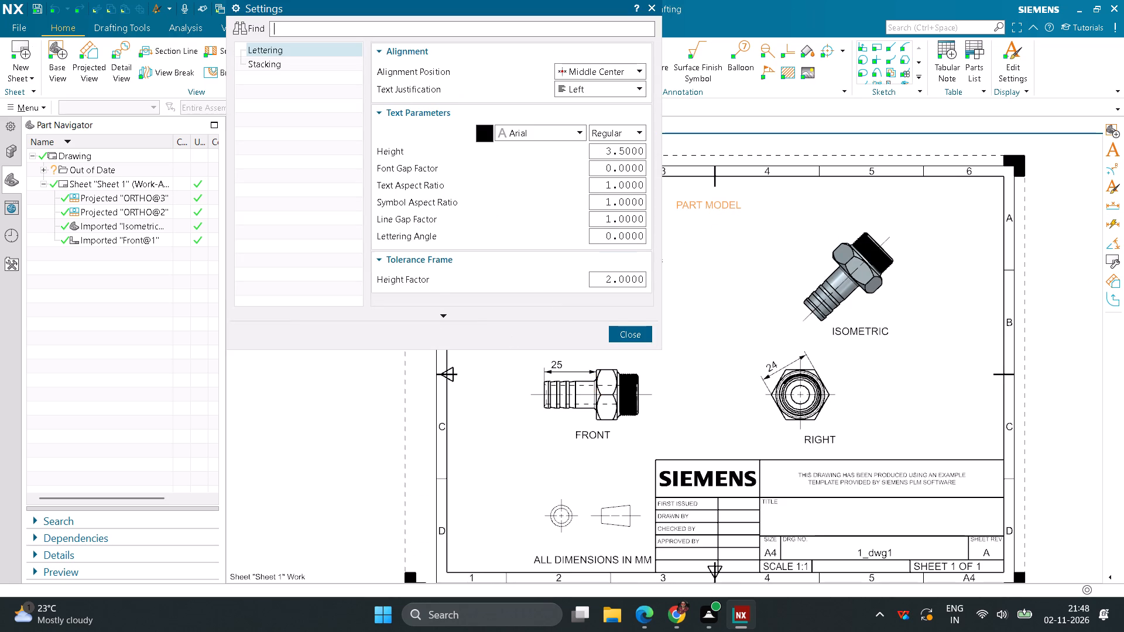
click(636, 133)
click(613, 163)
click(642, 129)
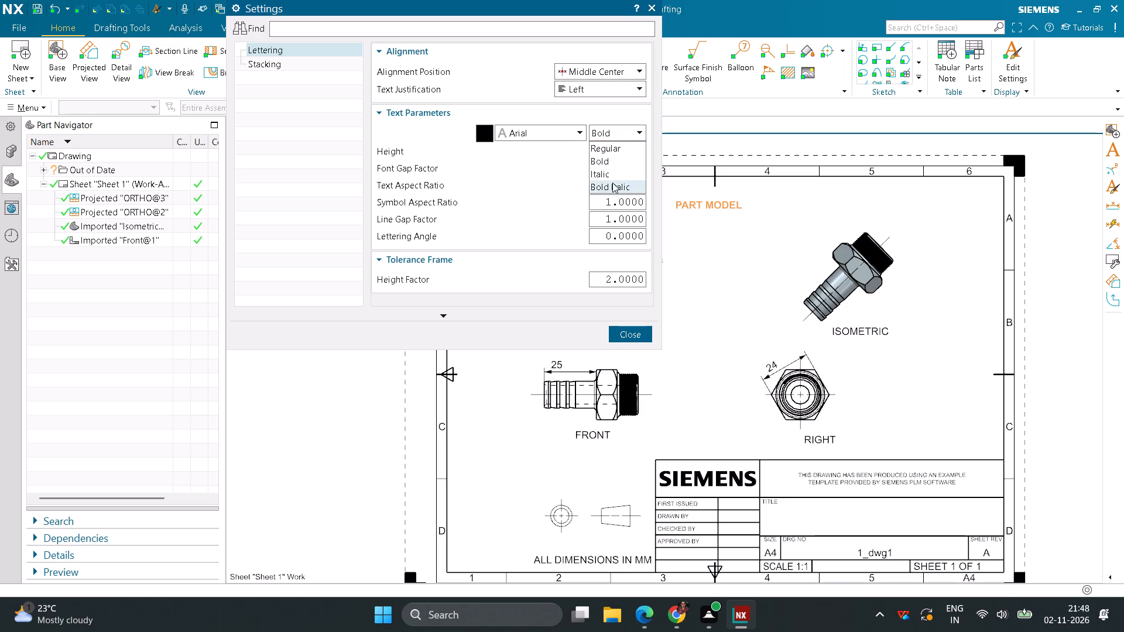
click(612, 183)
drag(600, 152, 711, 163)
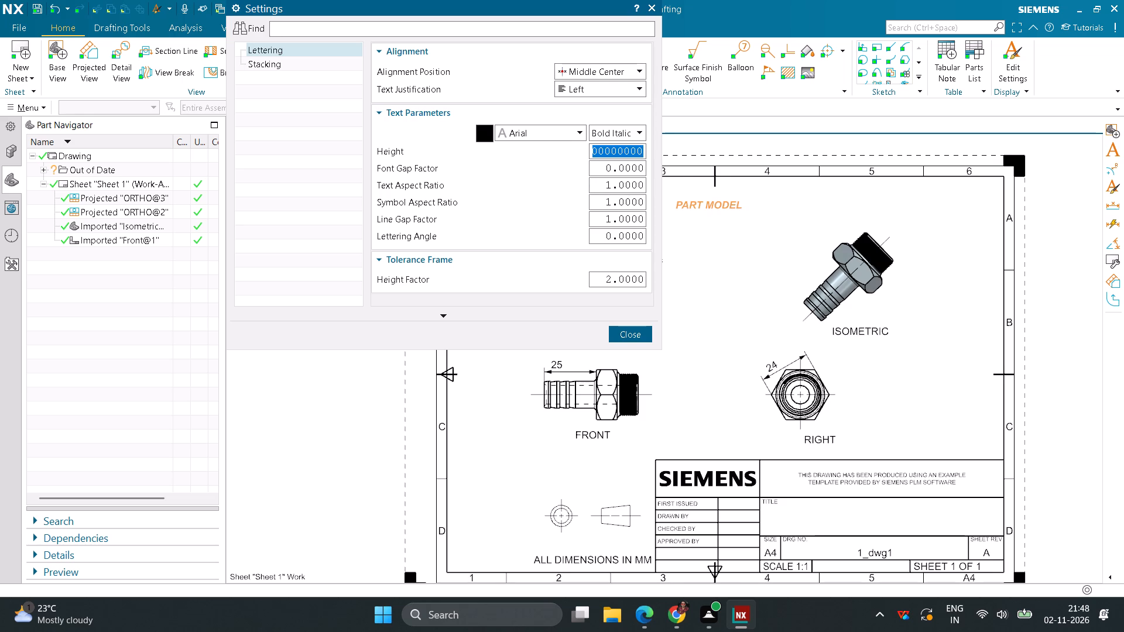
key(6)
key(Return)
click(636, 338)
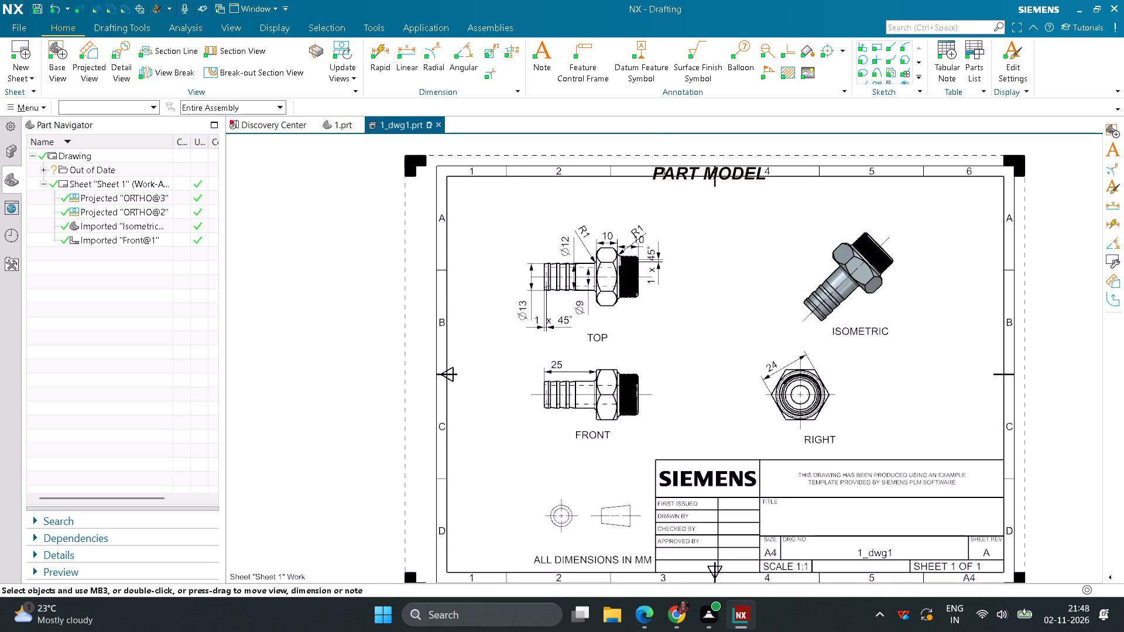
Move the PART MODEL title down to sit just inside the sheet's upper border, near the centre.
drag(681, 174, 721, 269)
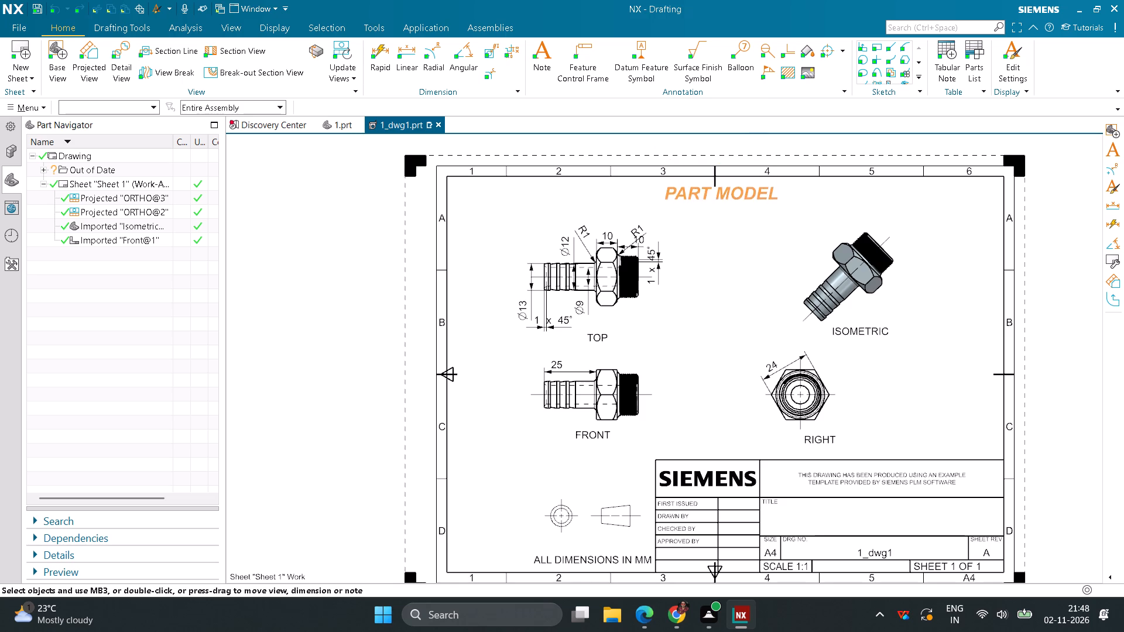
drag(721, 269, 721, 275)
Change the lettering of the TOP and FRONT view labels to Bold.
click(605, 342)
right_click(606, 342)
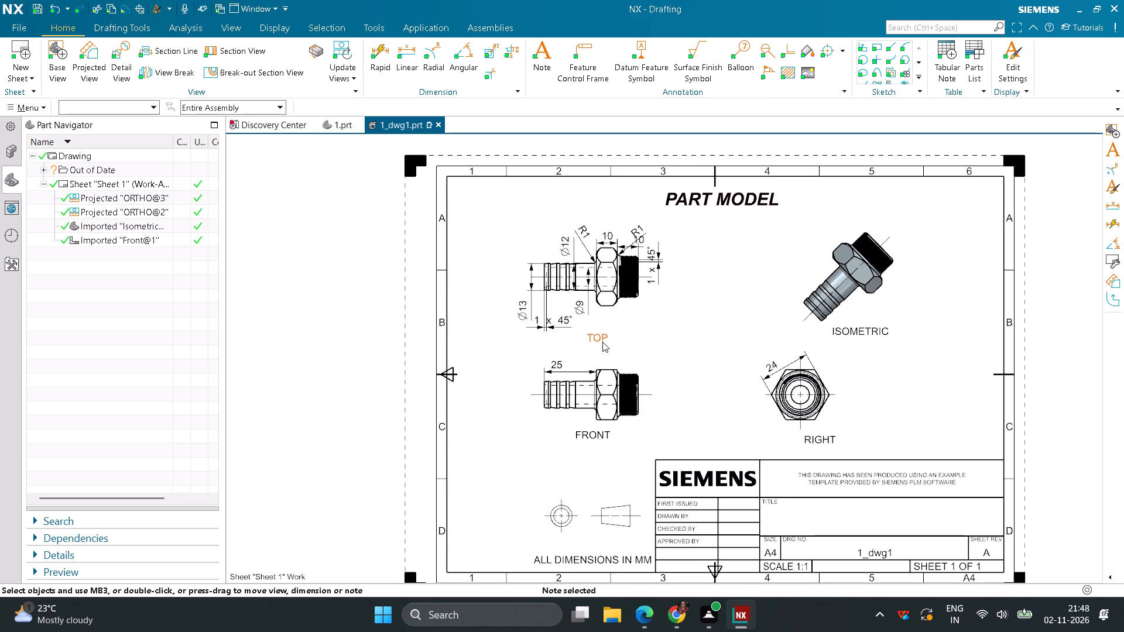
click(637, 354)
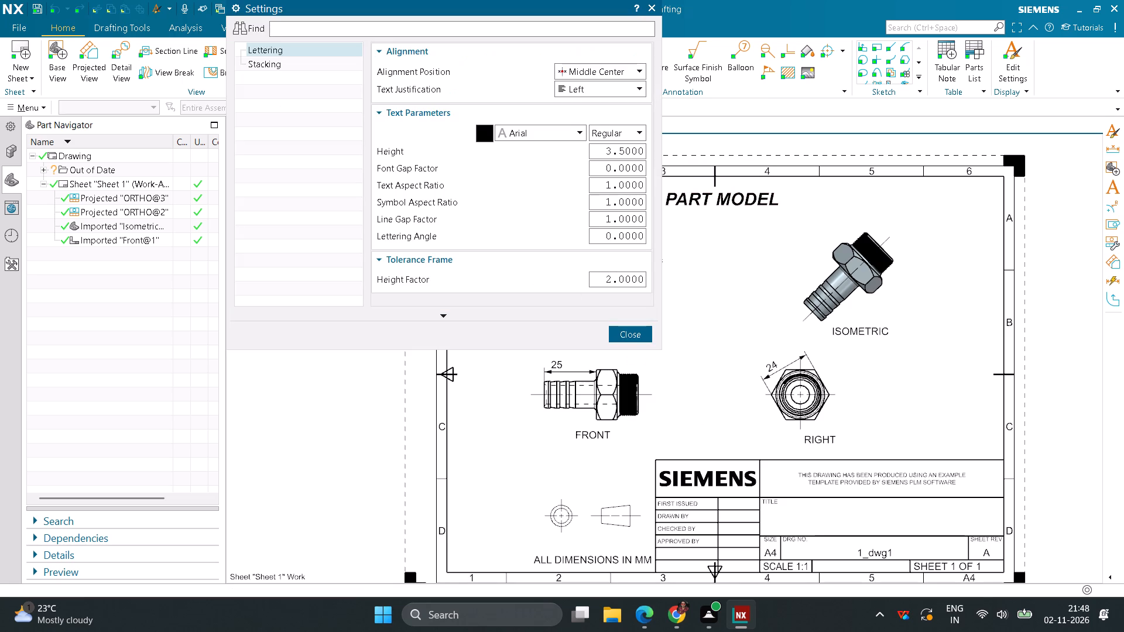
click(633, 137)
click(620, 156)
click(633, 339)
right_click(597, 431)
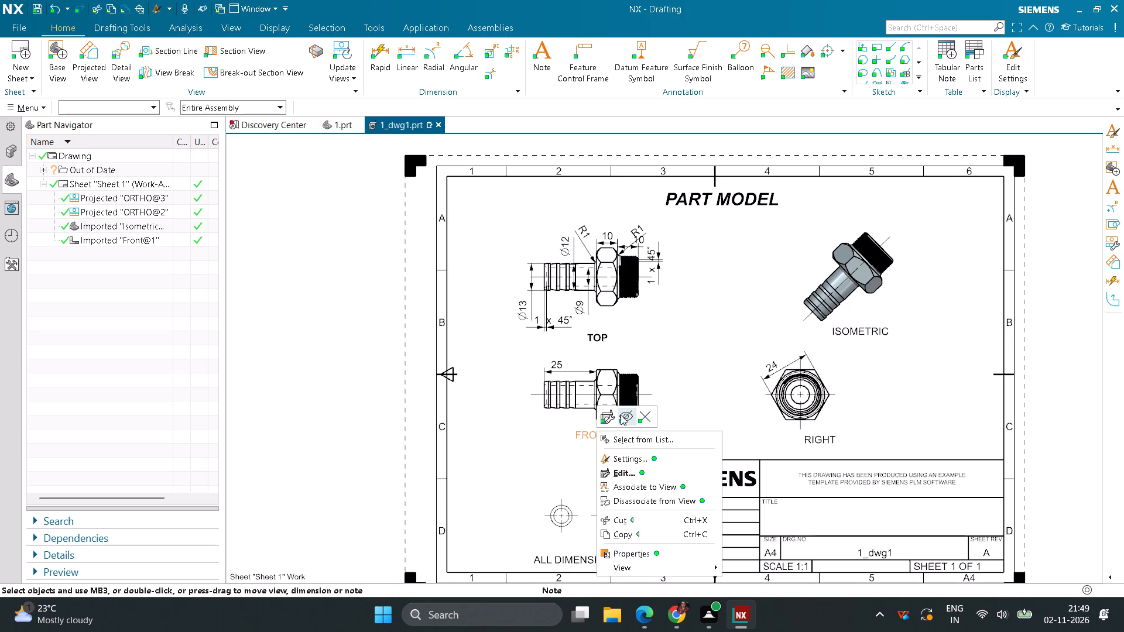
click(636, 459)
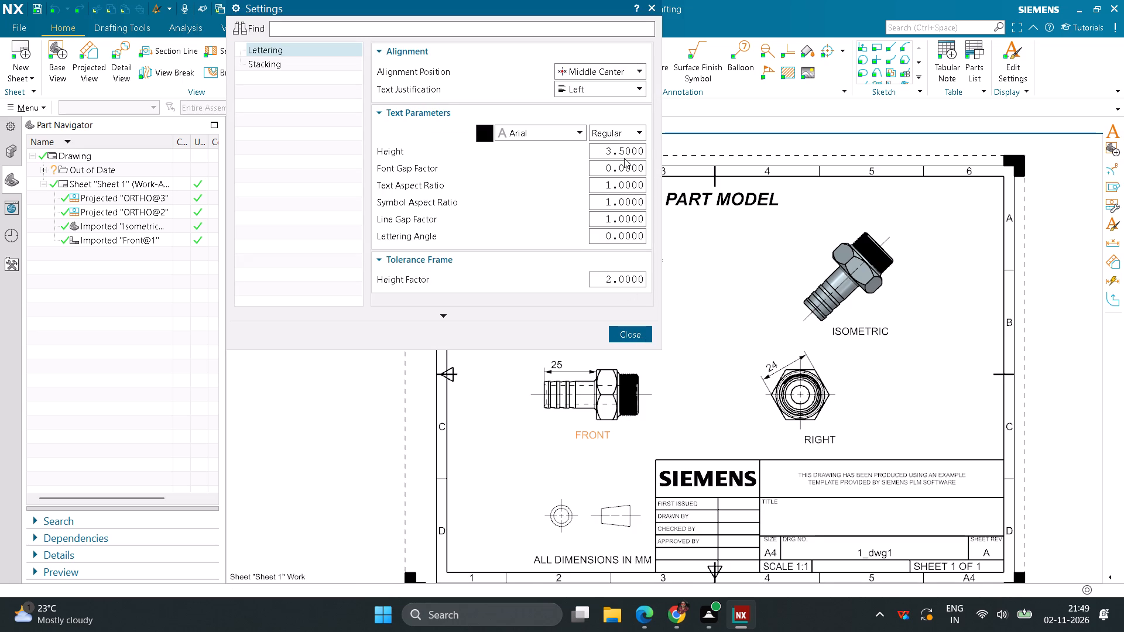
click(633, 136)
click(609, 162)
click(635, 336)
Change the lettering of the ISOMETRIC and RIGHT view labels to Bold.
right_click(847, 332)
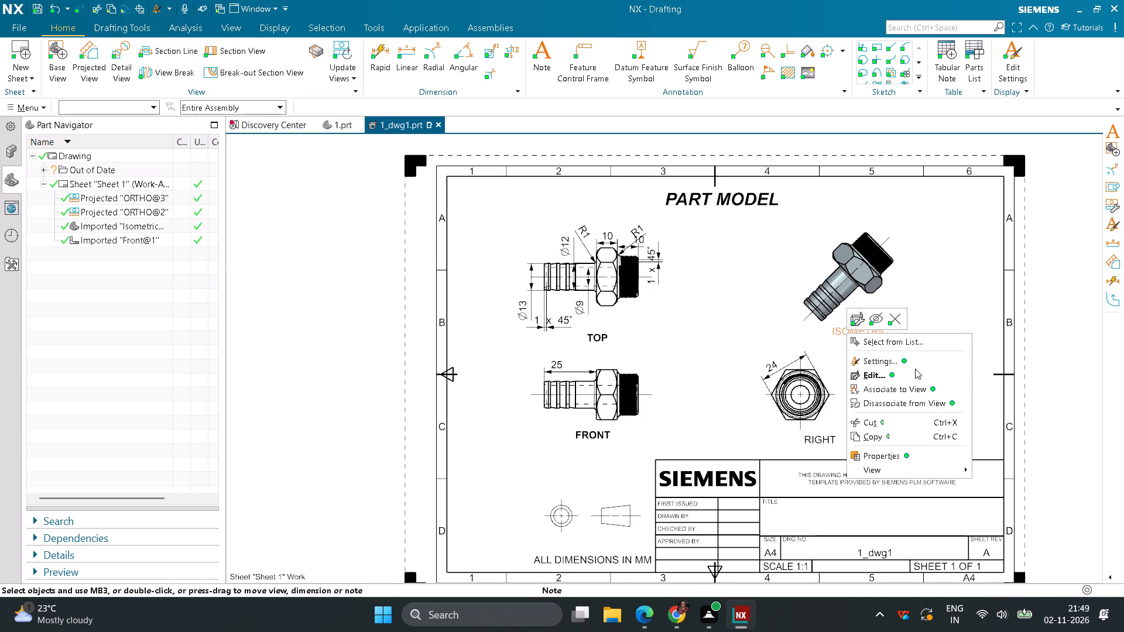
click(882, 363)
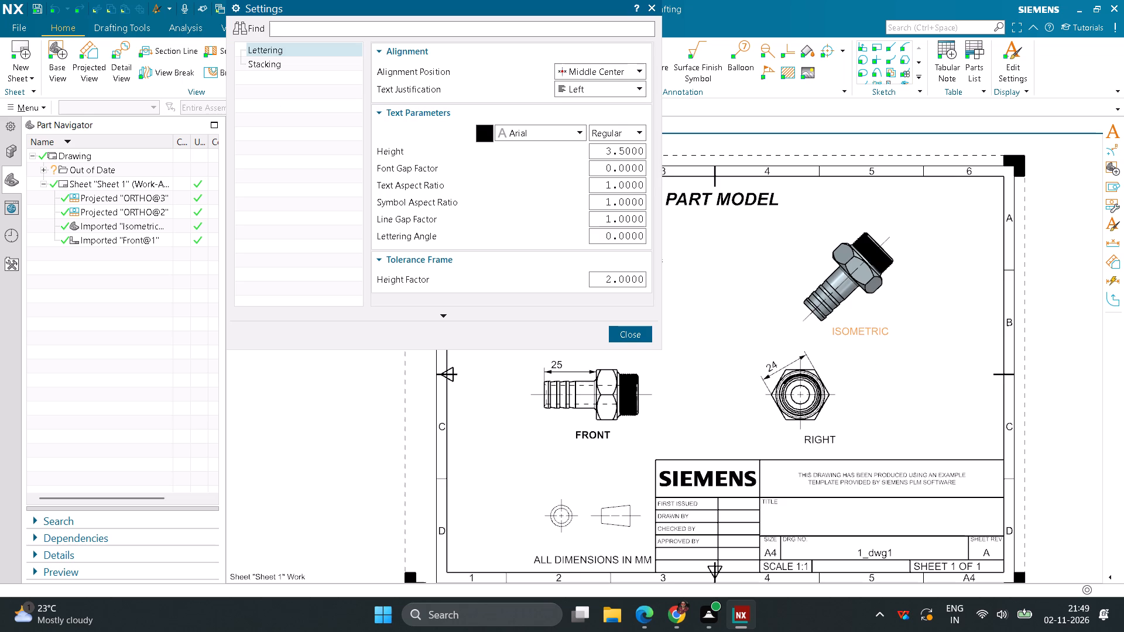
click(641, 133)
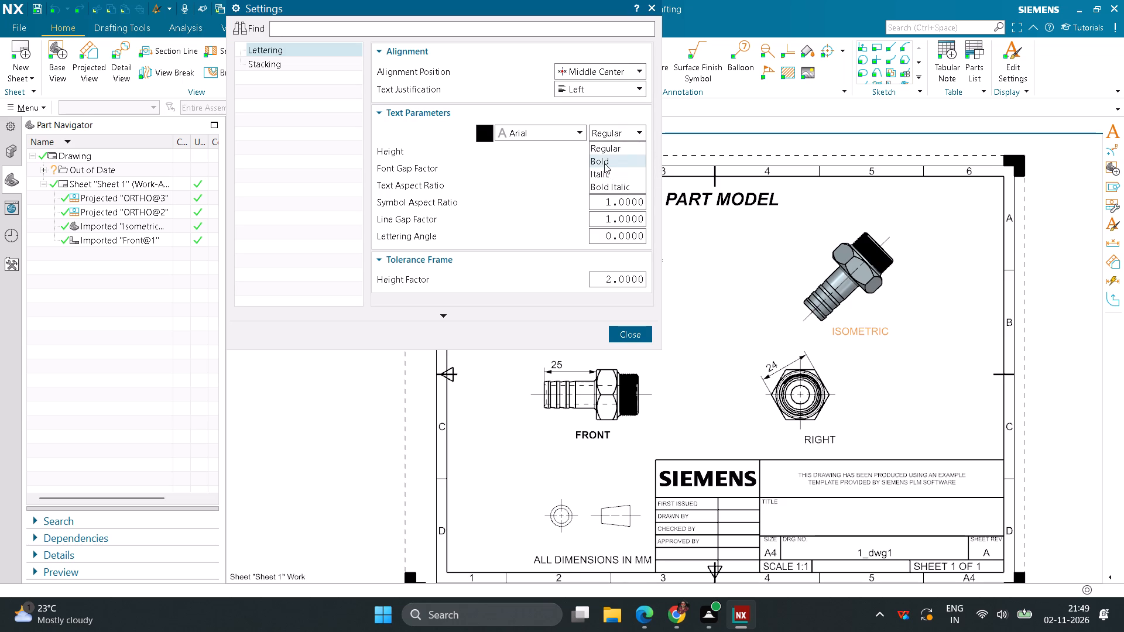
click(604, 163)
click(629, 338)
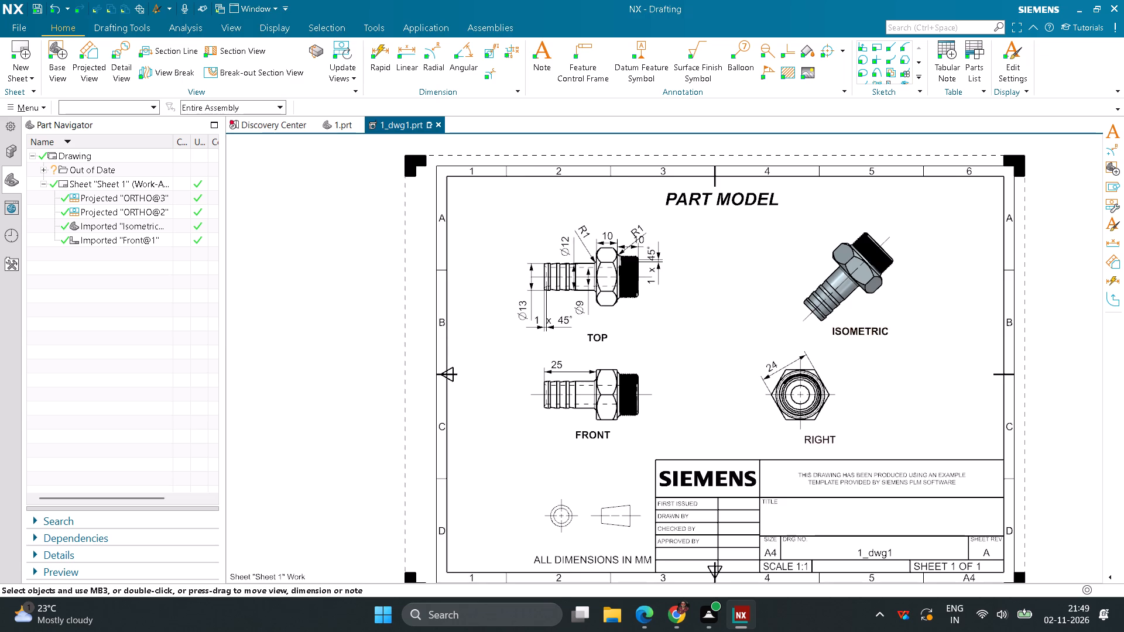
right_click(823, 442)
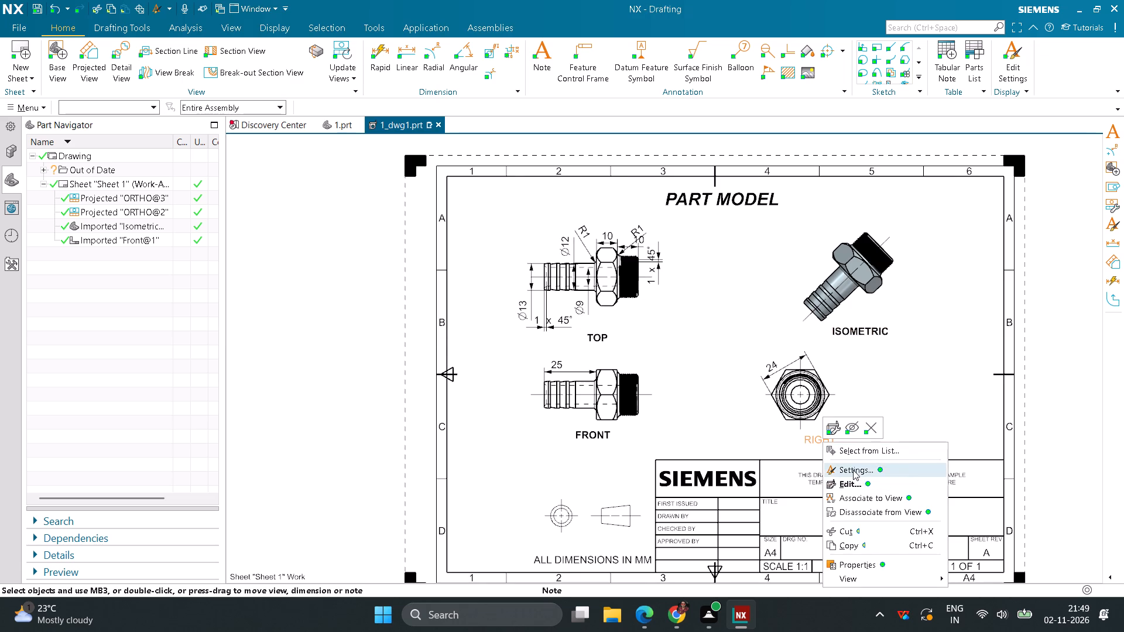
click(853, 470)
click(633, 139)
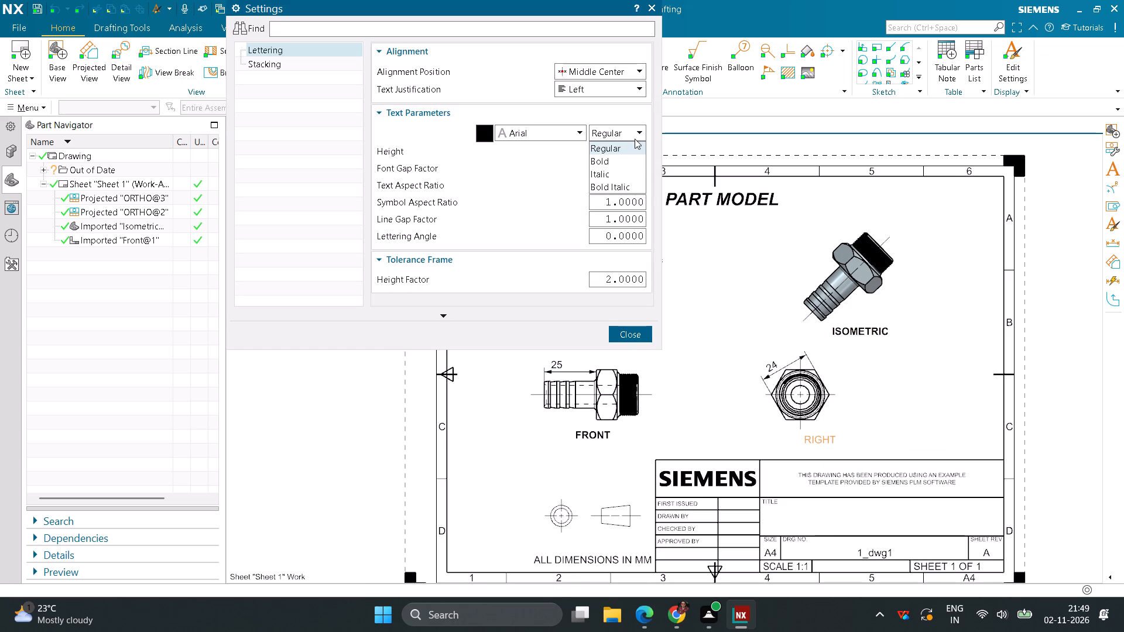
click(619, 165)
click(645, 329)
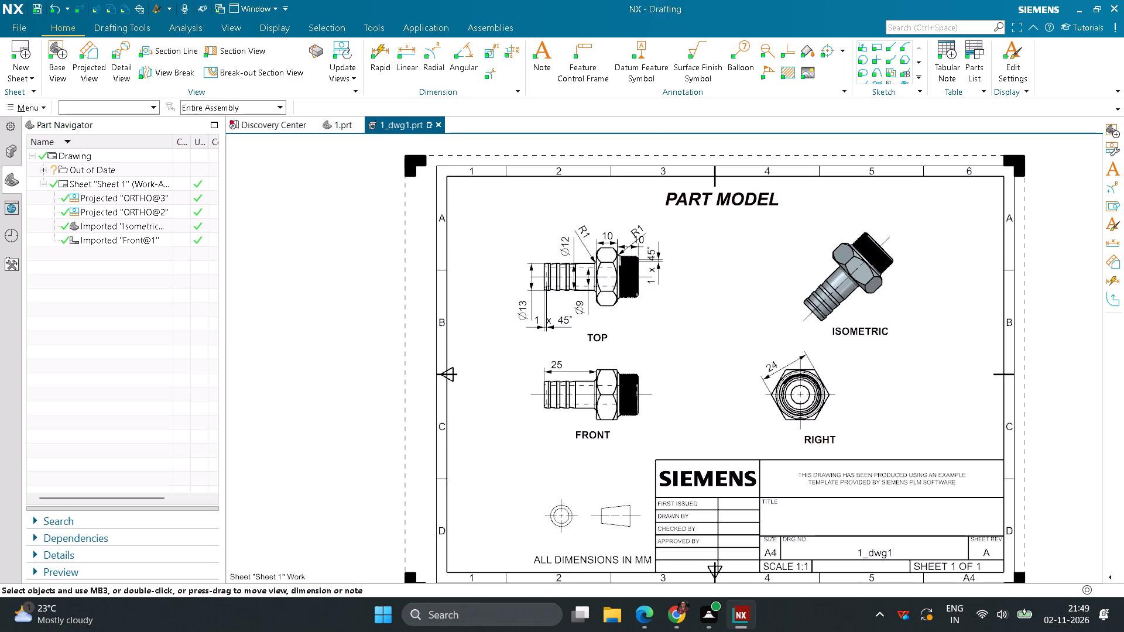
Save the drawing as 1_dwg1.prt in the internship folder.
click(18, 24)
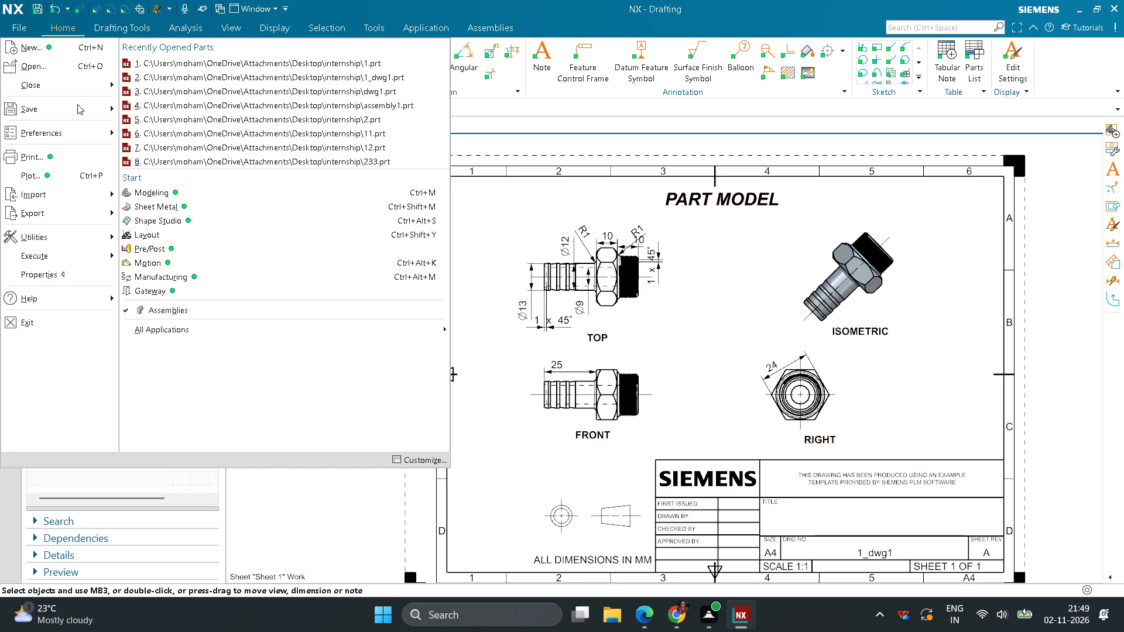
click(63, 108)
click(193, 60)
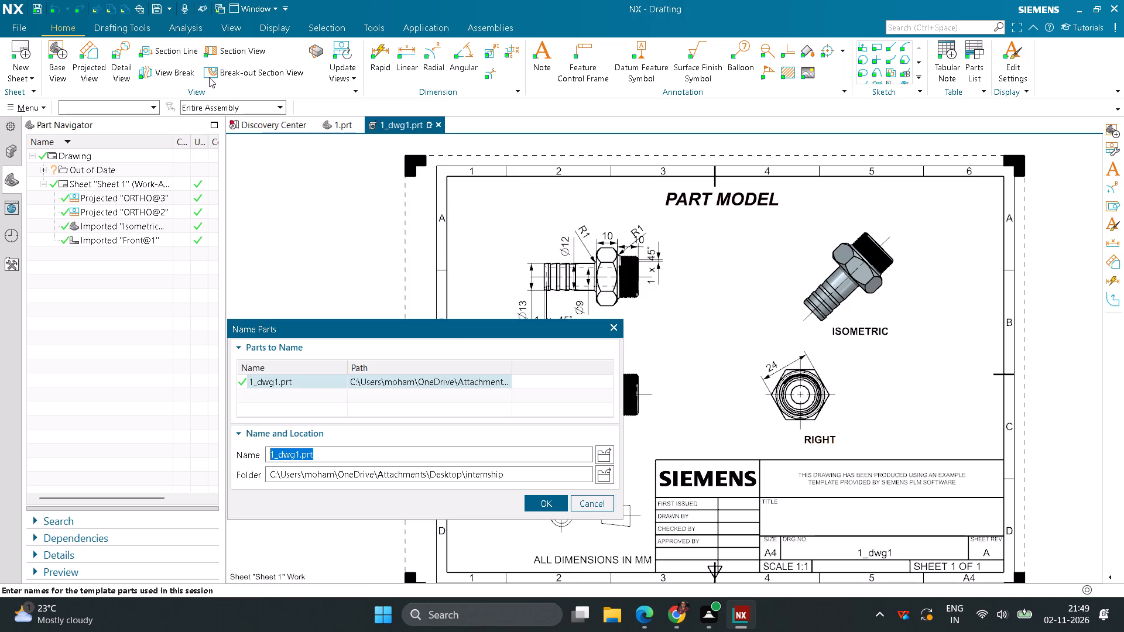
click(543, 504)
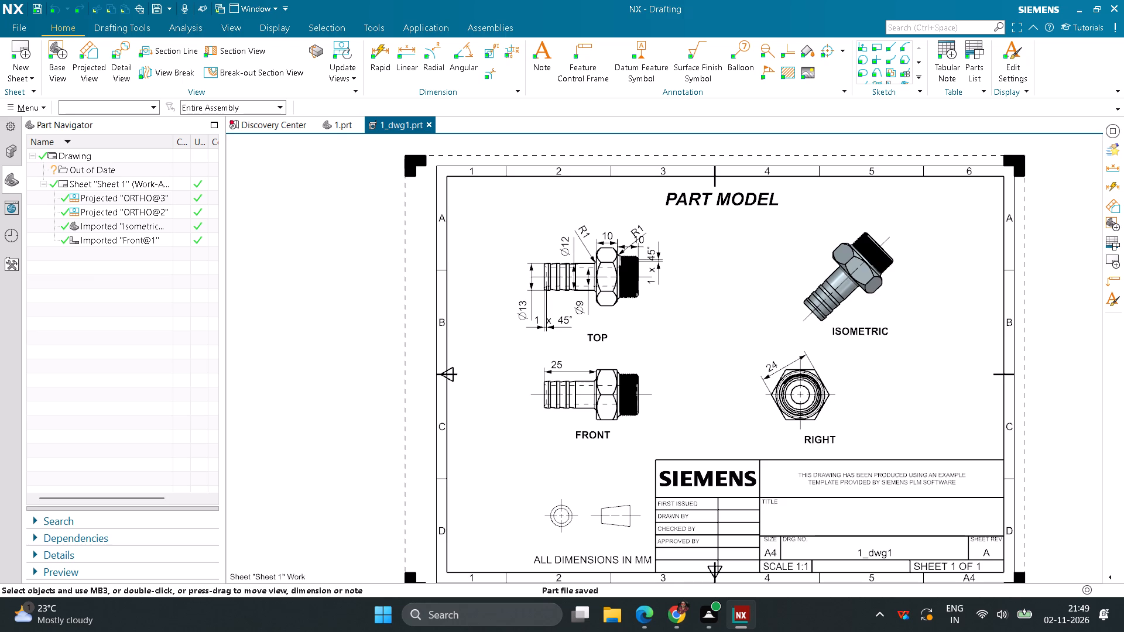
Close the 1_dwg1.prt drawing together with part 1.
click(432, 122)
click(556, 320)
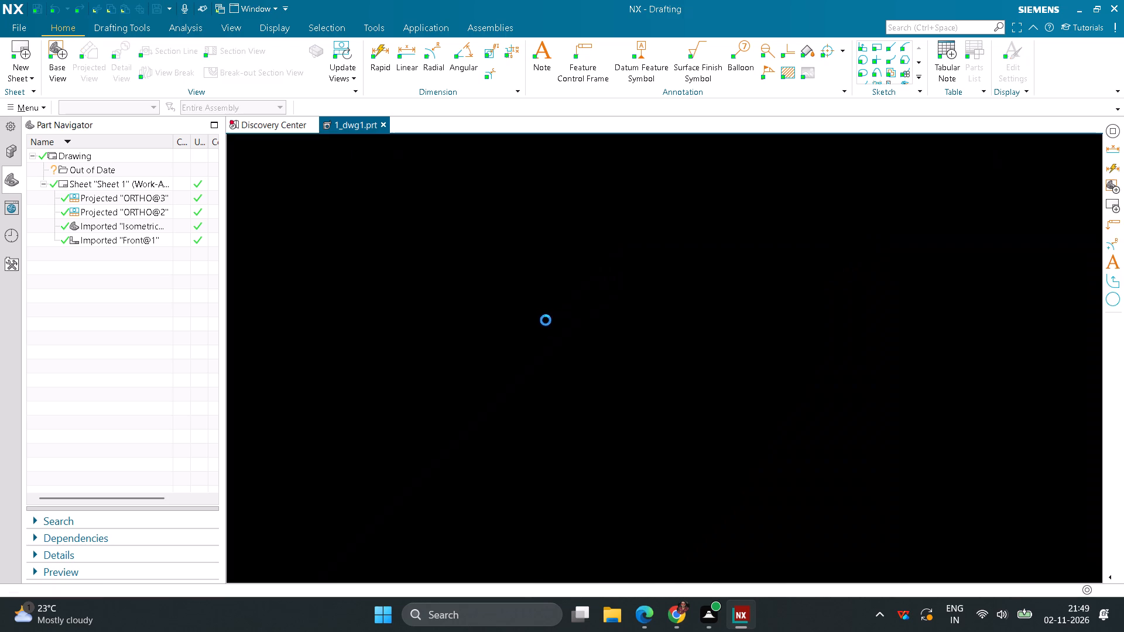
Stop the journal recording.
click(157, 25)
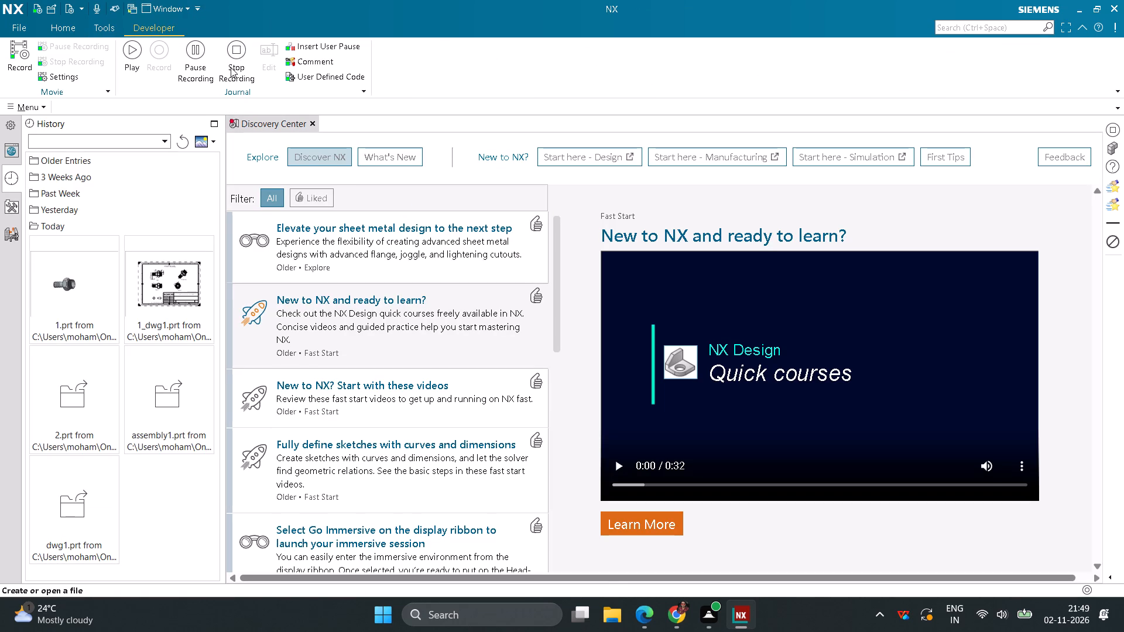
click(231, 67)
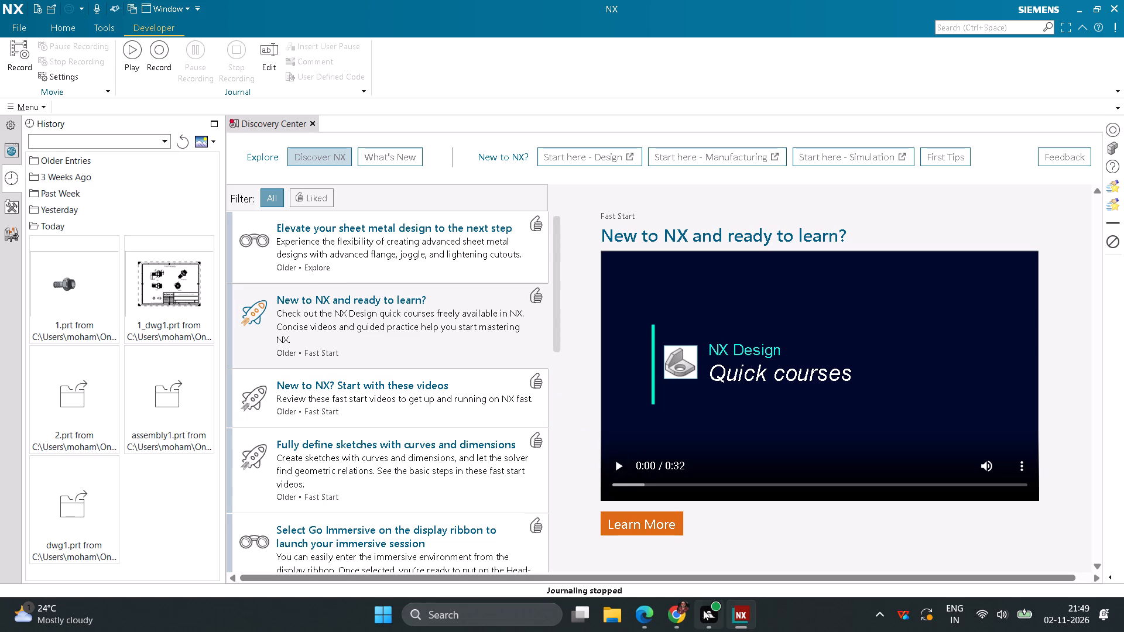